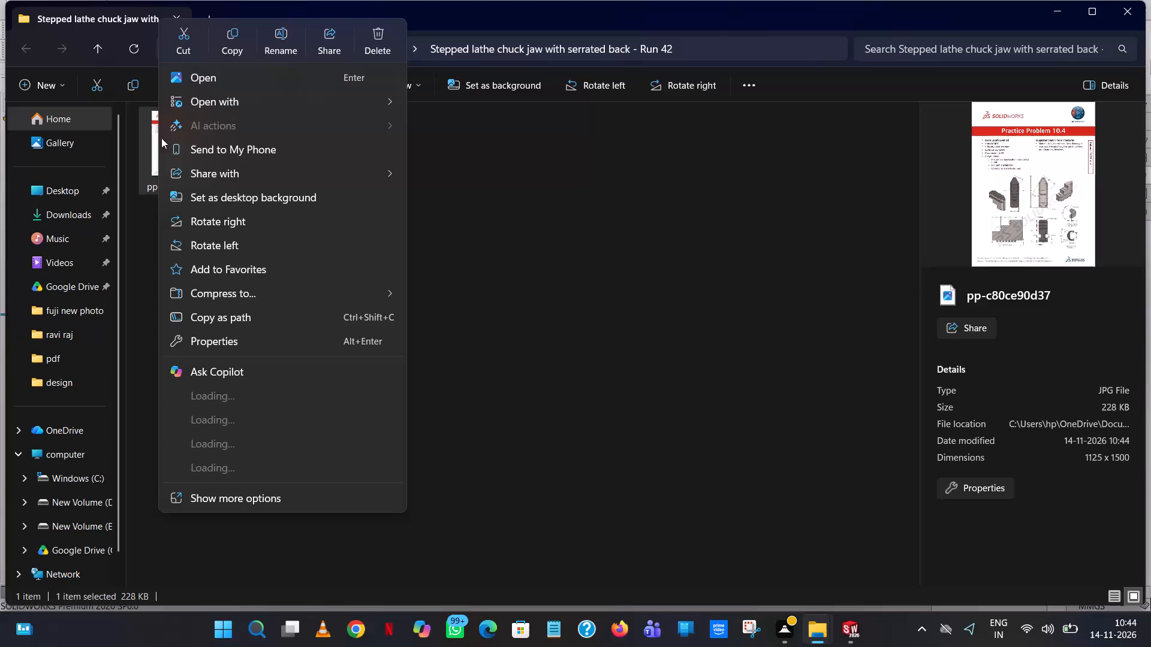
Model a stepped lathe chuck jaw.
Cut the practice problem drawing image pp-c80ce90d37 from the Run 42 task folder.
{"action": "left_click", "coordinate": [183, 44]}
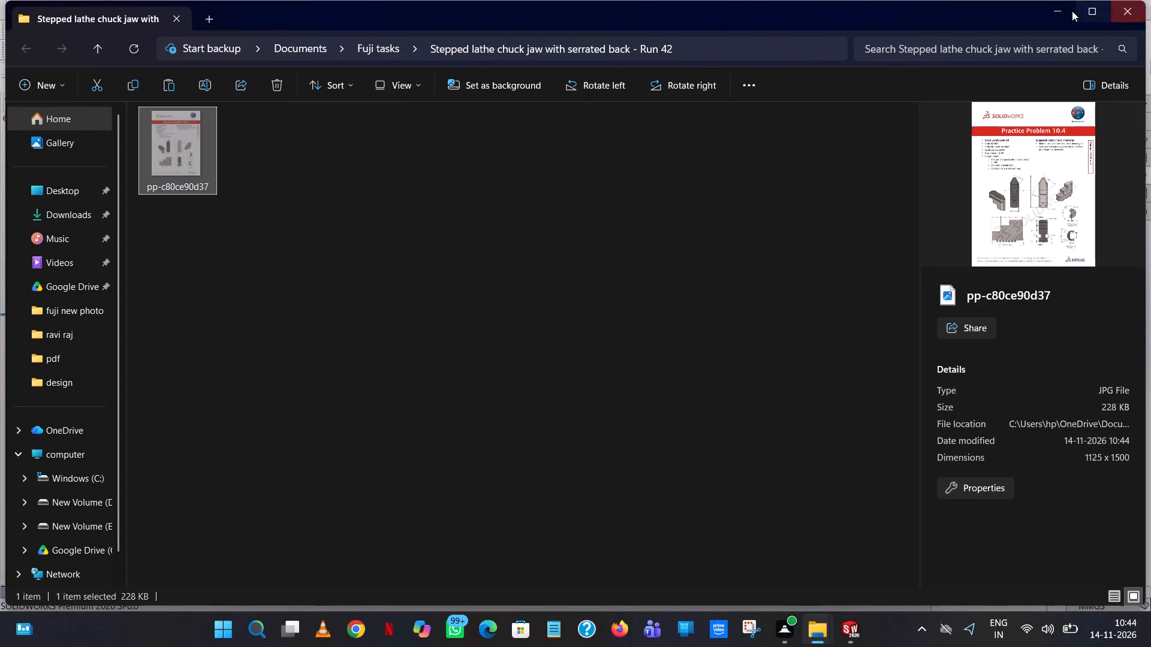
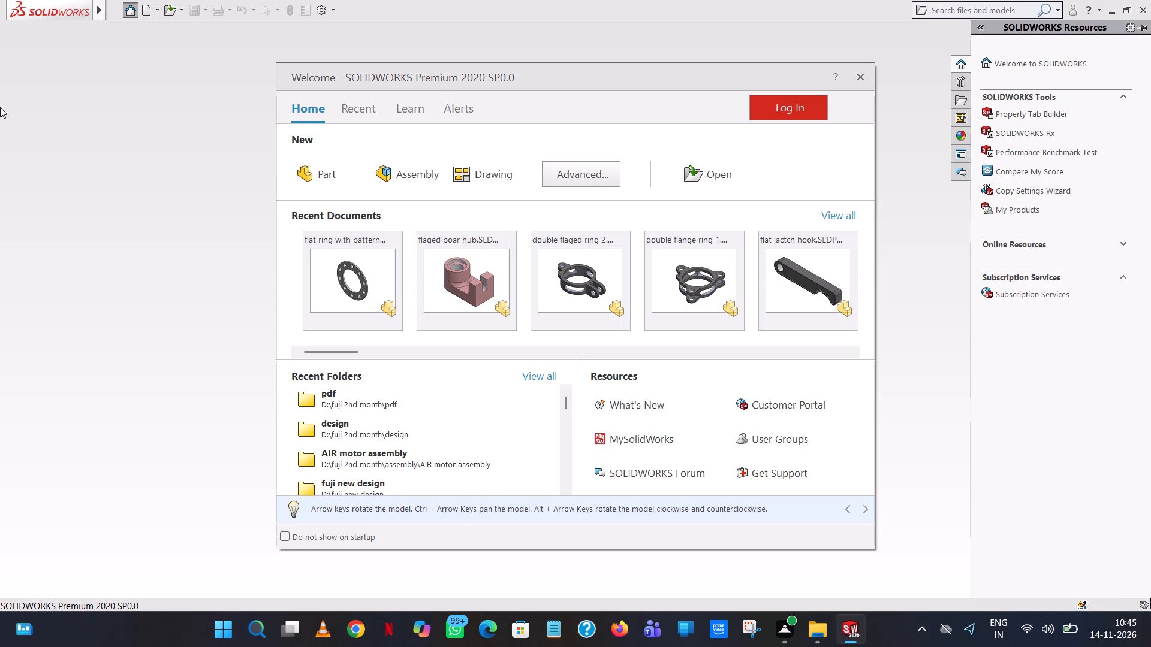
Create a new part document in SOLIDWORKS.
{"action": "double_click", "coordinate": [340, 171]}
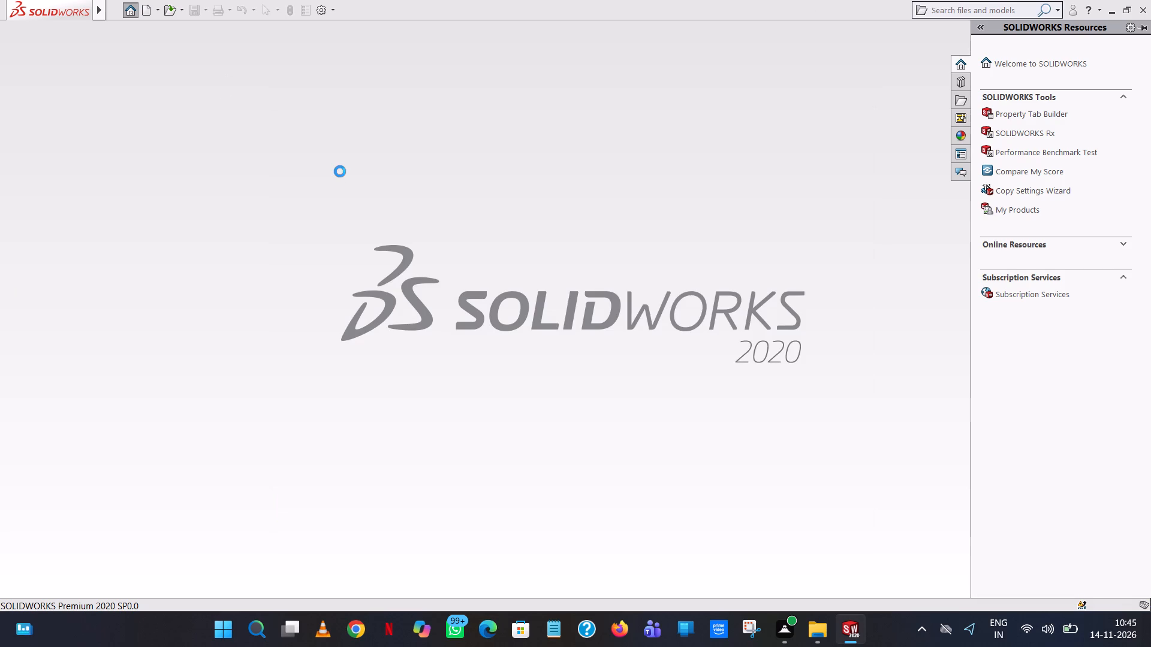
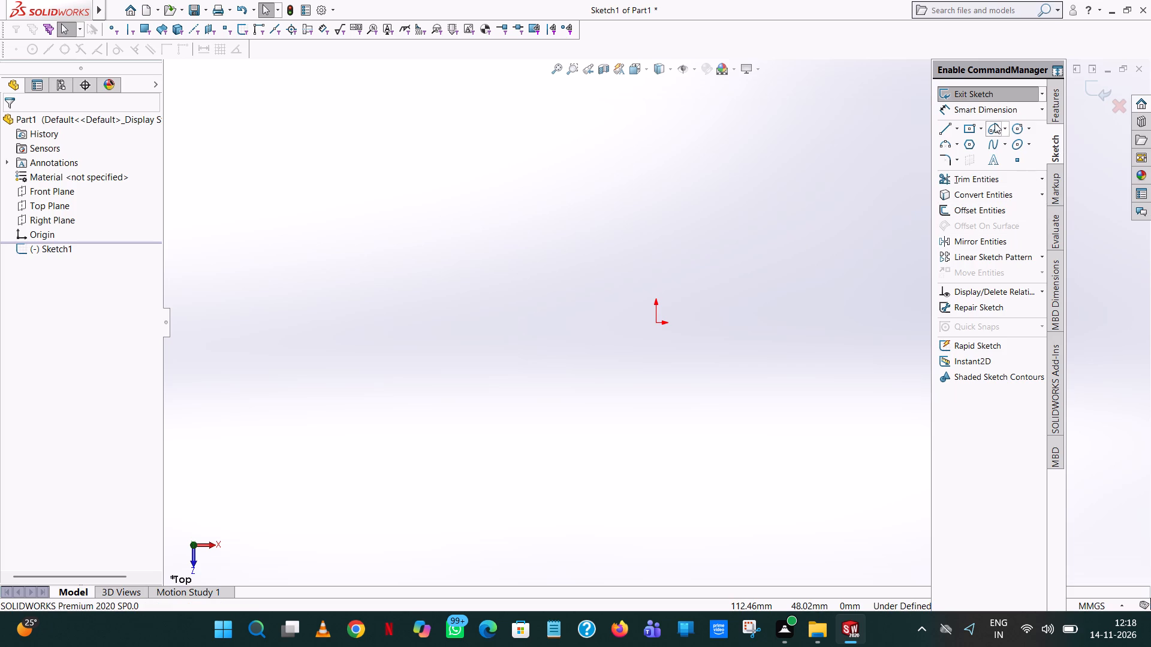
Sketch a circle centred on the origin with a radius of 26 mm.
{"action": "left_click", "coordinate": [1016, 126]}
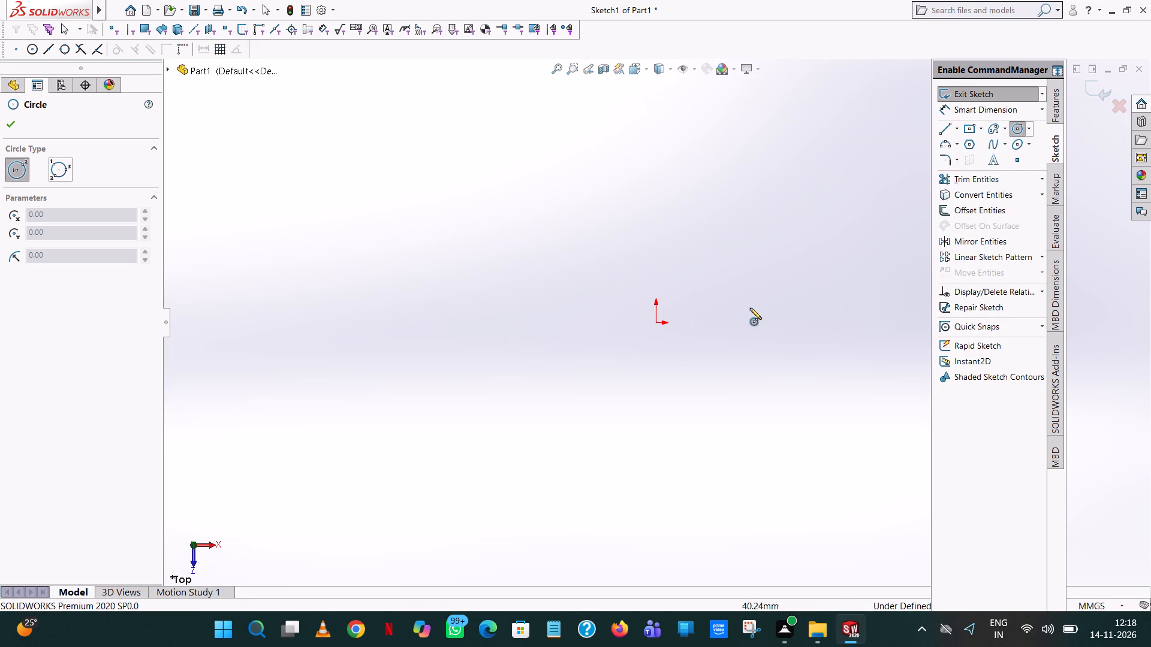
{"action": "left_click", "coordinate": [656, 323]}
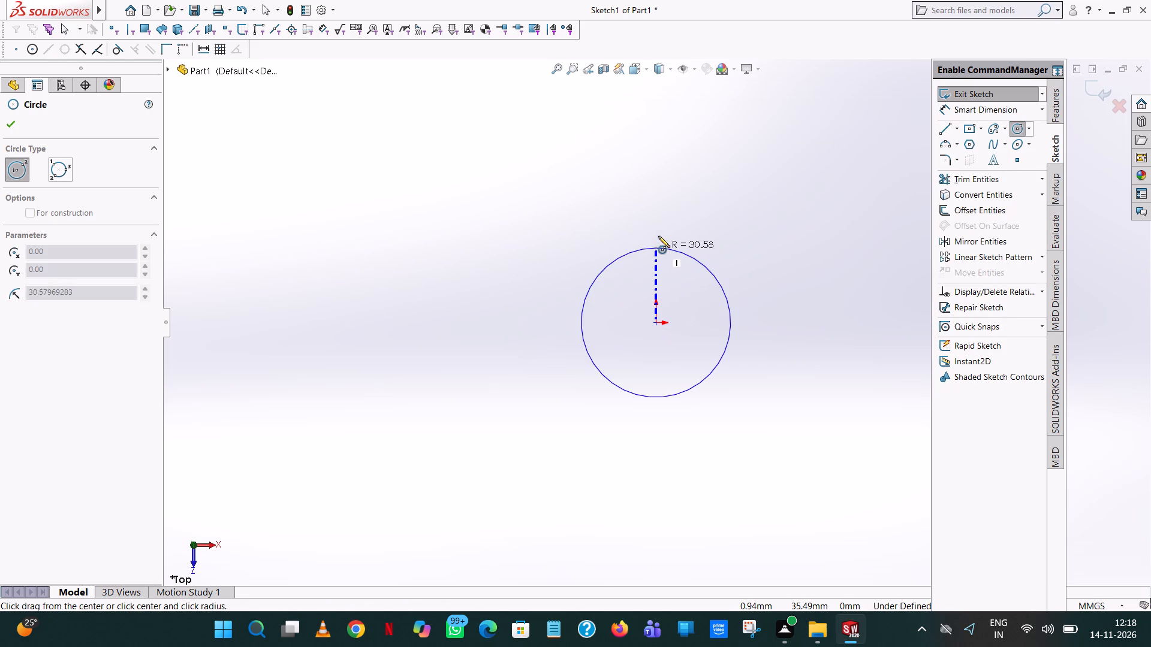
{"action": "left_click", "coordinate": [658, 235]}
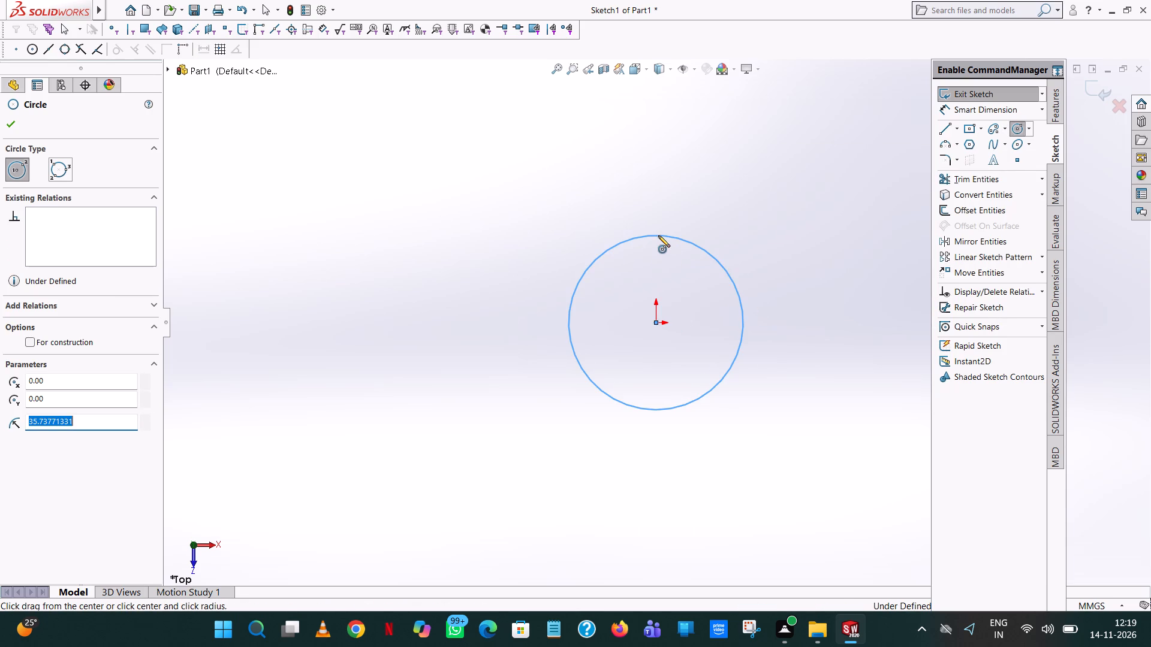
{"action": "type", "text": "263"}
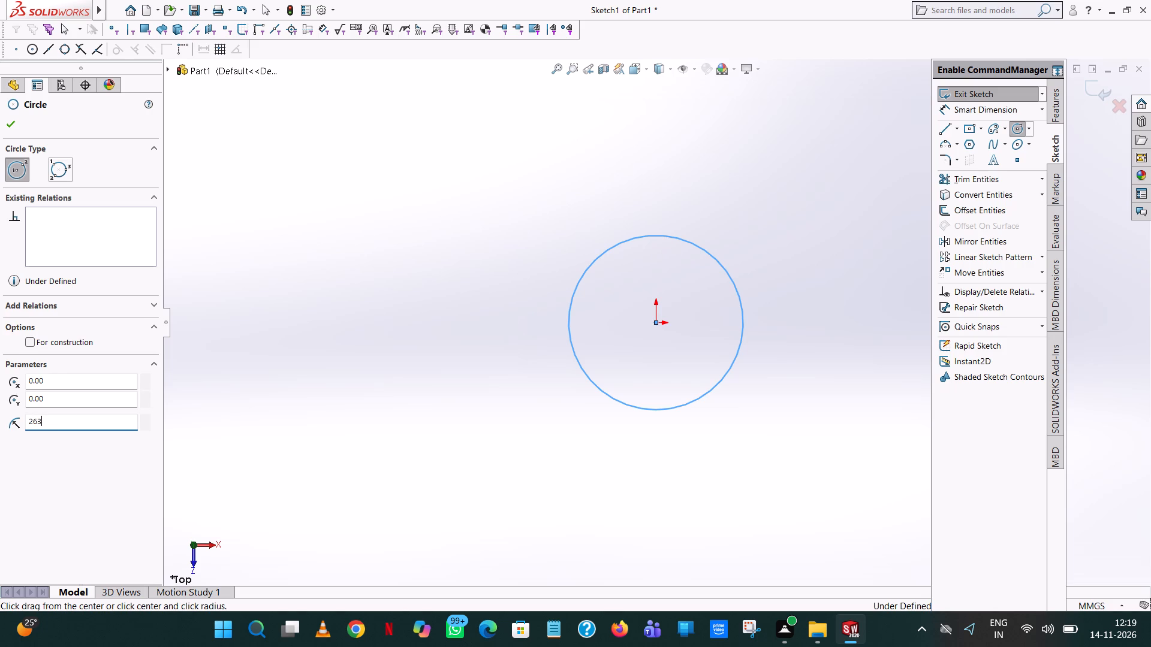
{"action": "key", "text": "BackSpace"}
{"action": "key", "text": "BackSpace"}
{"action": "key", "text": "BackSpace"}
{"action": "type", "text": "26"}
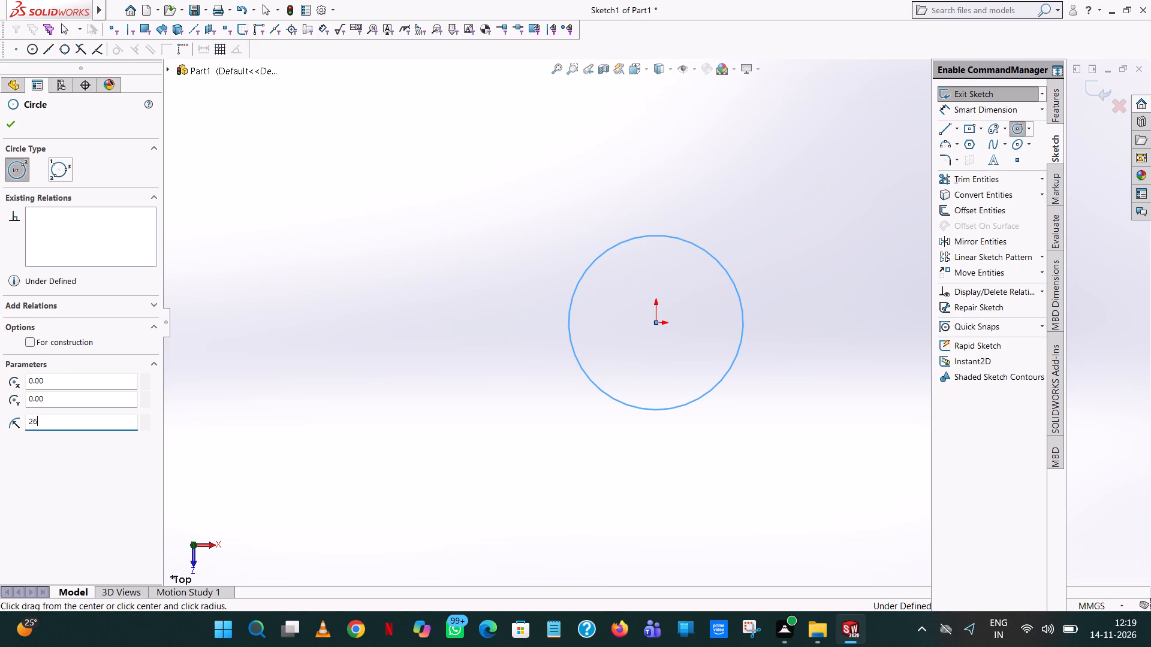
{"action": "key", "text": "Return"}
{"action": "right_click", "coordinate": [658, 235]}
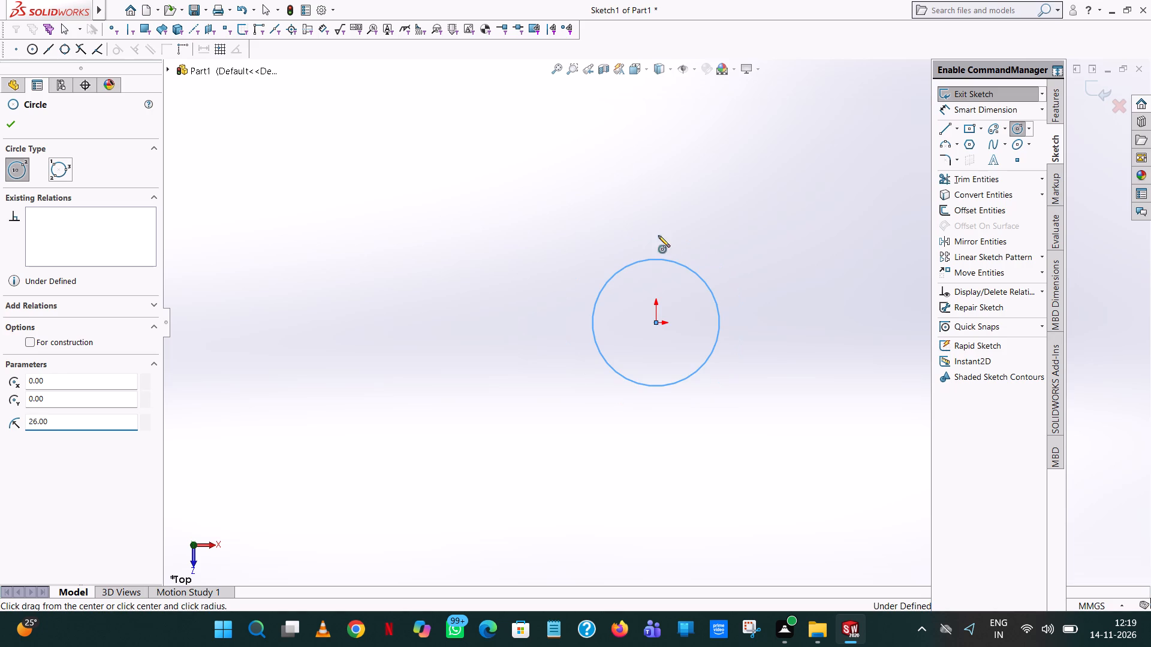
{"action": "left_click", "coordinate": [698, 247]}
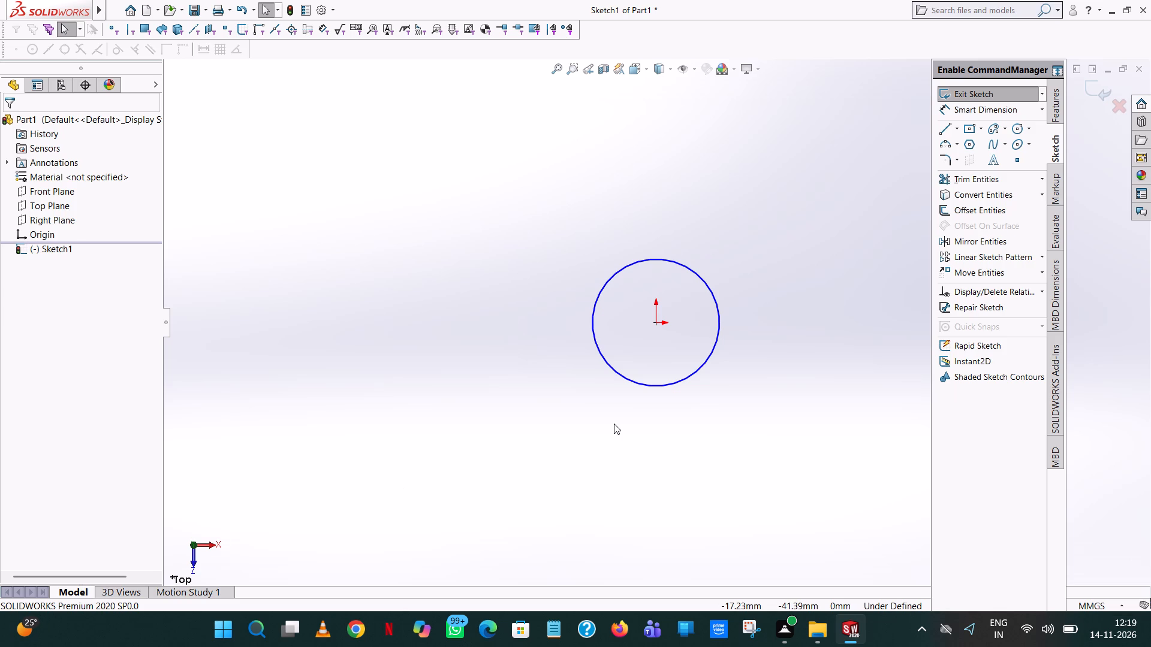
Draw a closed line rectangle 24 mm wide and 89 mm long extending down from the origin, its upper edge centred on the origin.
{"action": "left_click", "coordinate": [942, 129]}
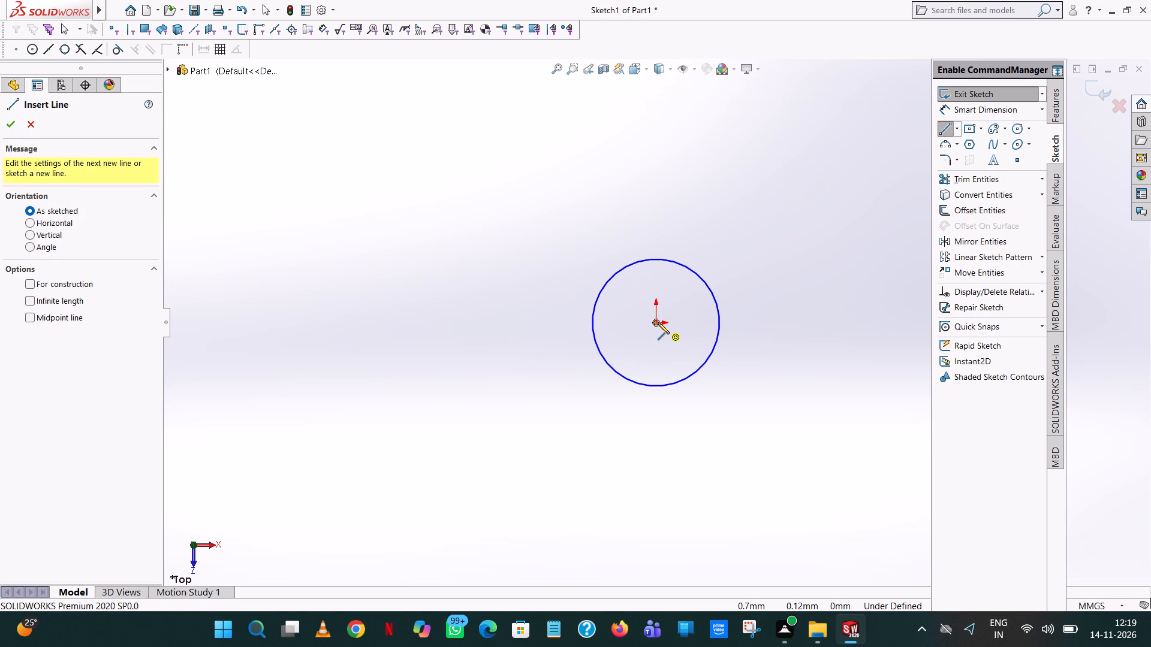
{"action": "left_click", "coordinate": [658, 322]}
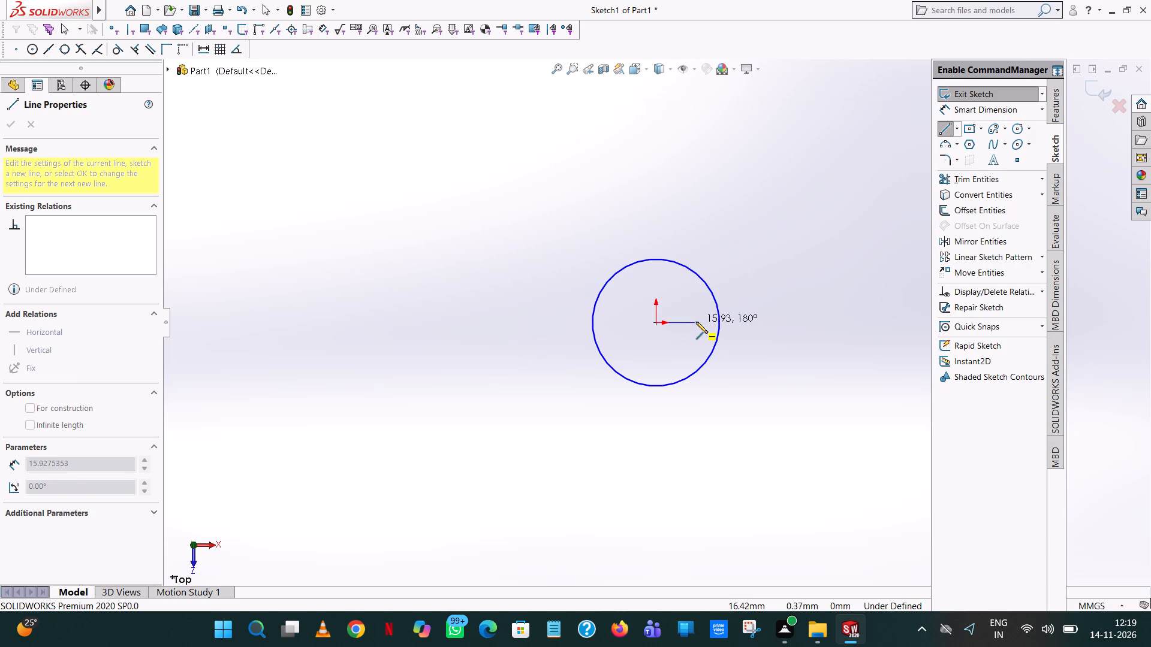
{"action": "left_click", "coordinate": [696, 322]}
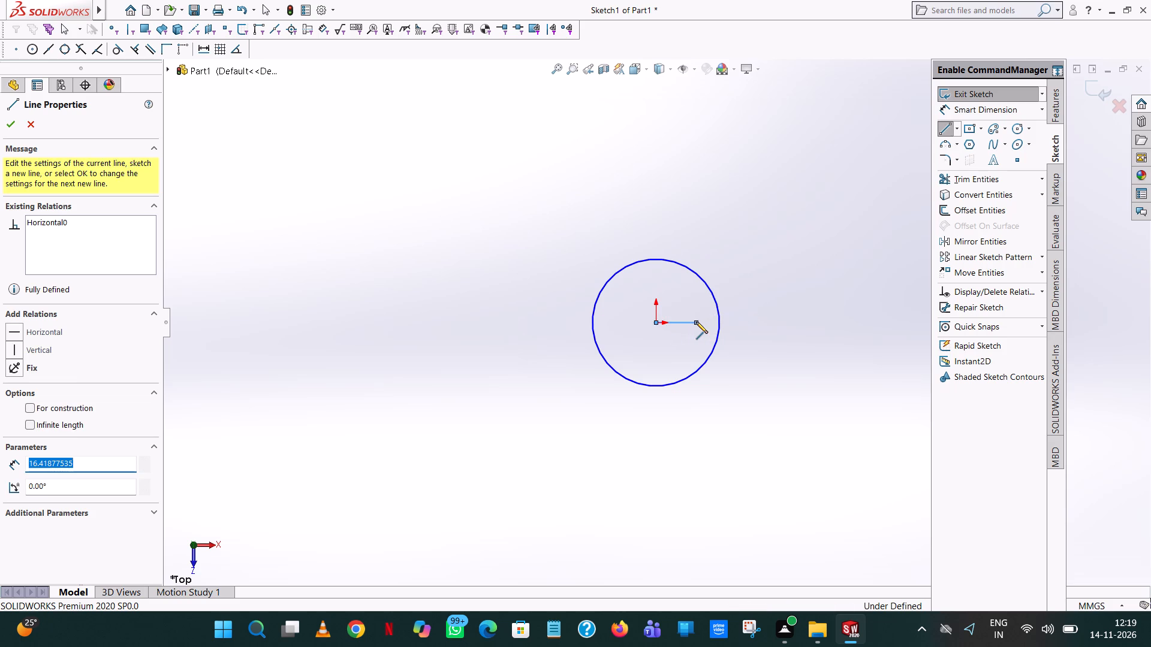
{"action": "type", "text": "12"}
{"action": "key", "text": "Return"}
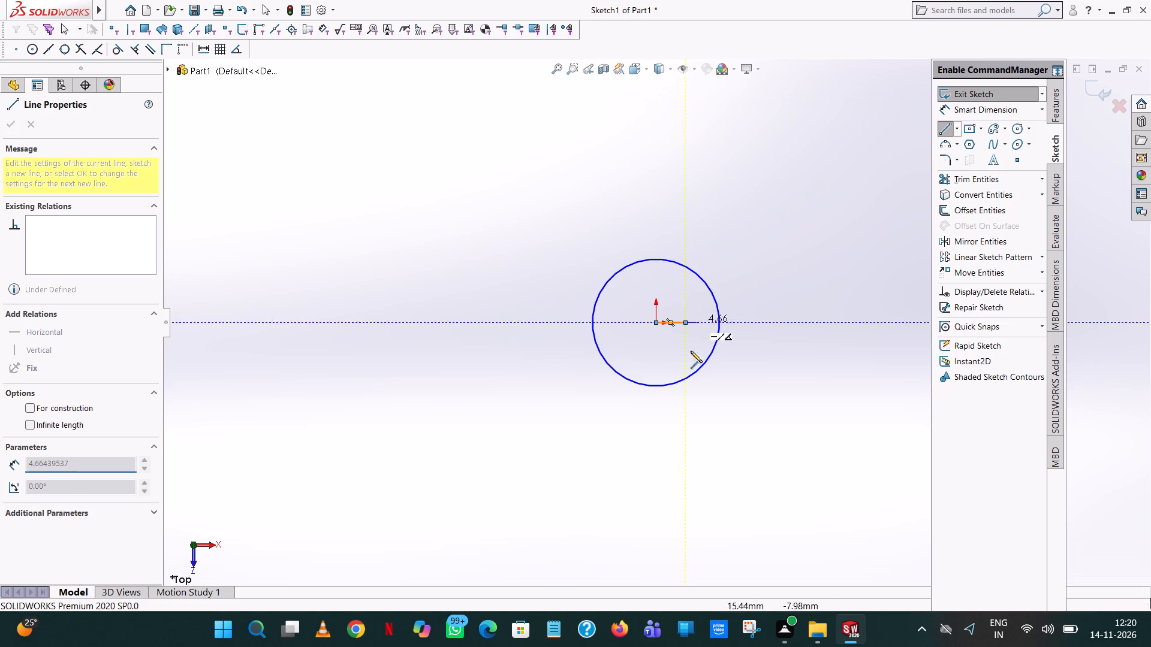
{"action": "left_click", "coordinate": [685, 495]}
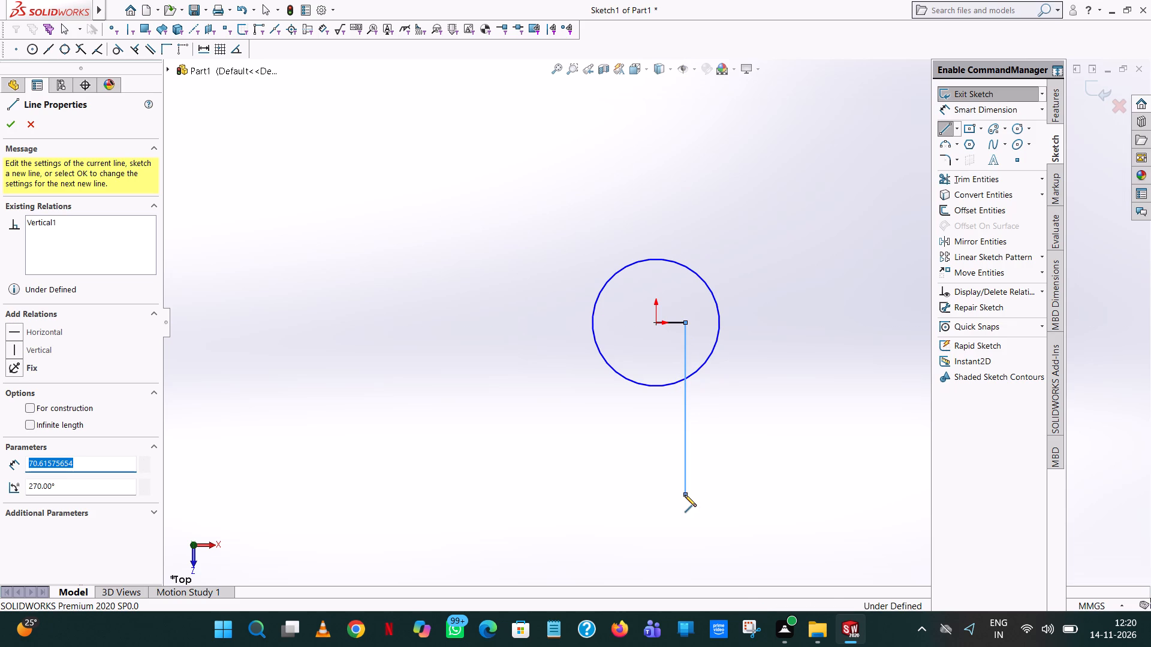
{"action": "type", "text": "89"}
{"action": "key", "text": "Return"}
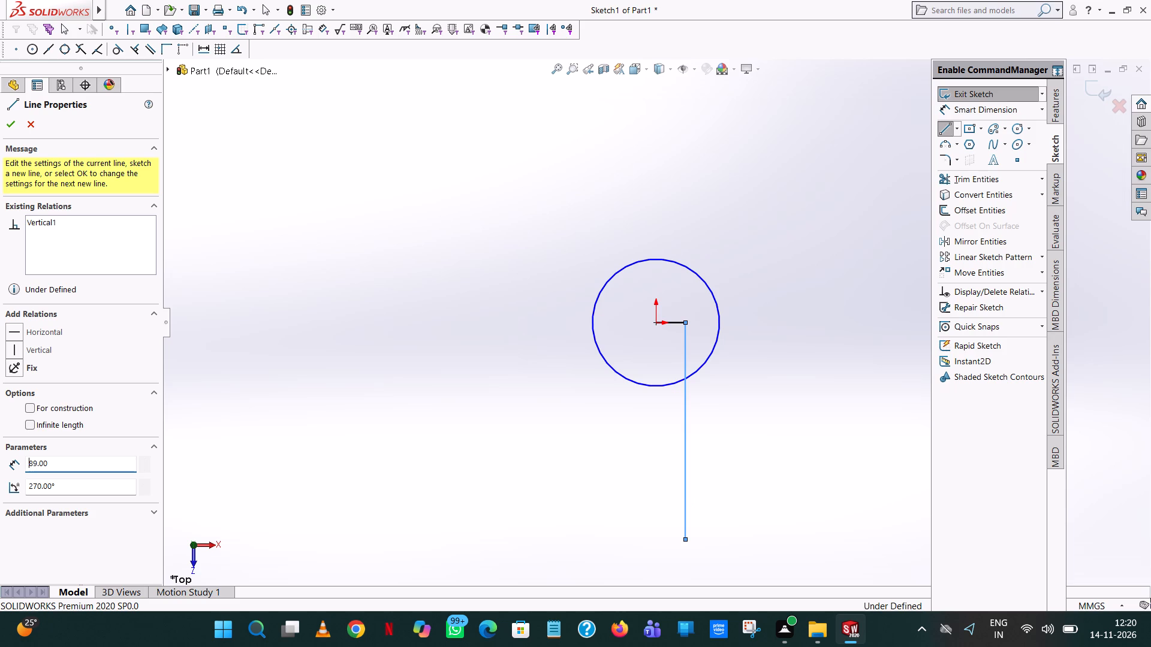
{"action": "left_click", "coordinate": [575, 542]}
{"action": "type", "text": "24"}
{"action": "key", "text": "Return"}
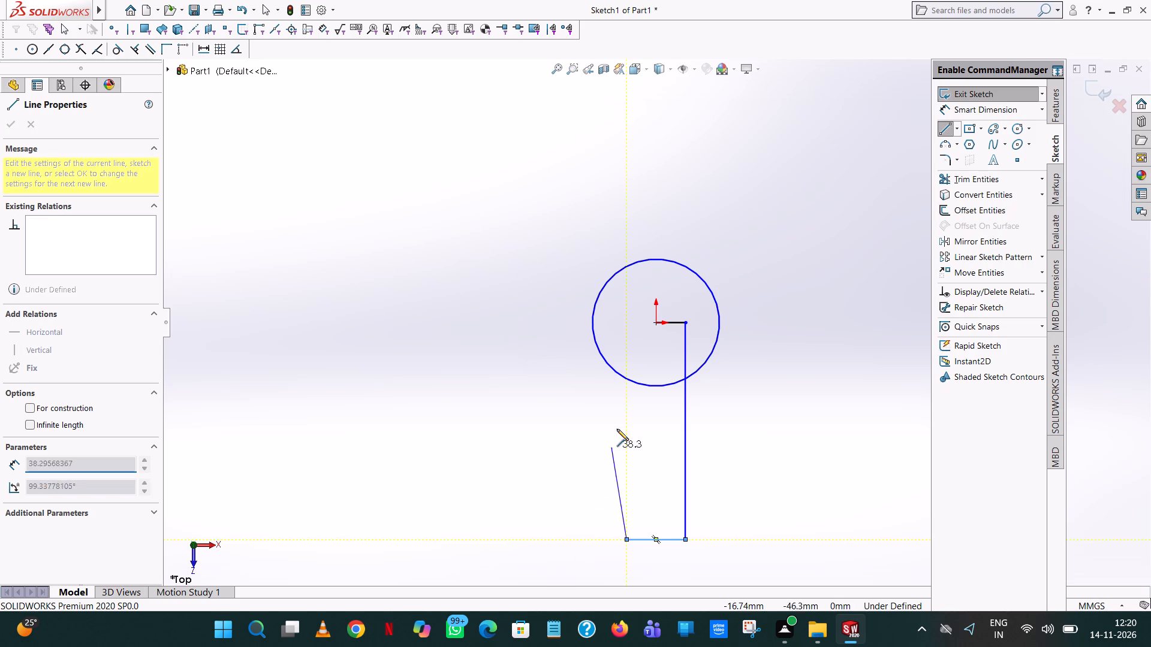
{"action": "left_click", "coordinate": [626, 322]}
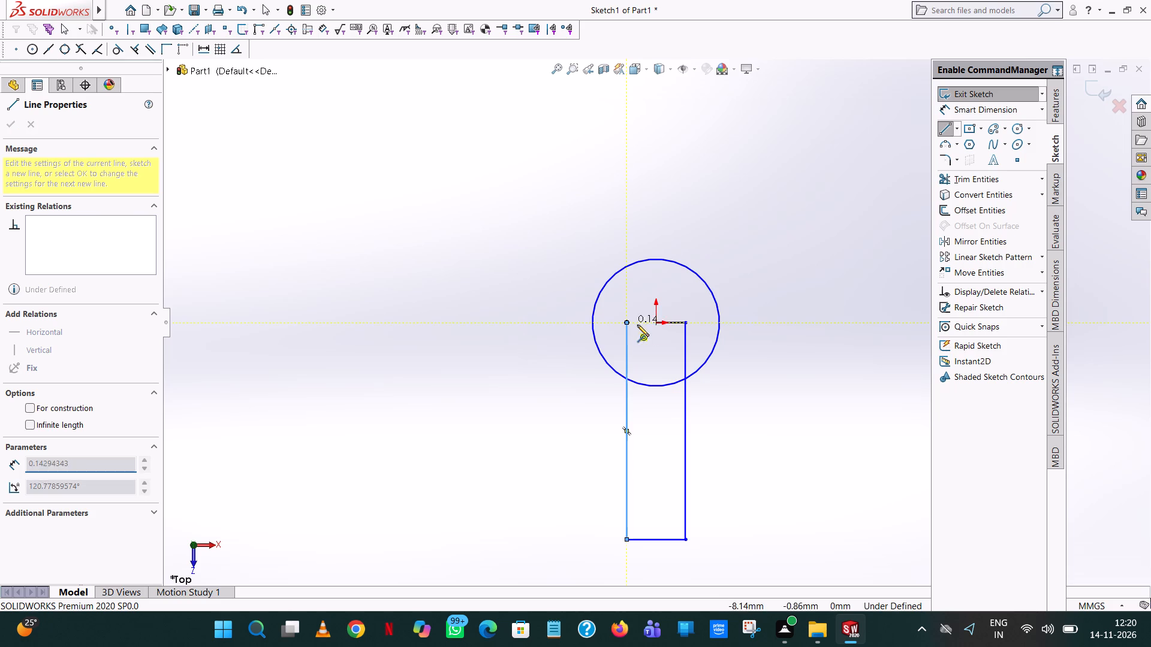
{"action": "left_click", "coordinate": [657, 324]}
{"action": "right_click", "coordinate": [657, 324]}
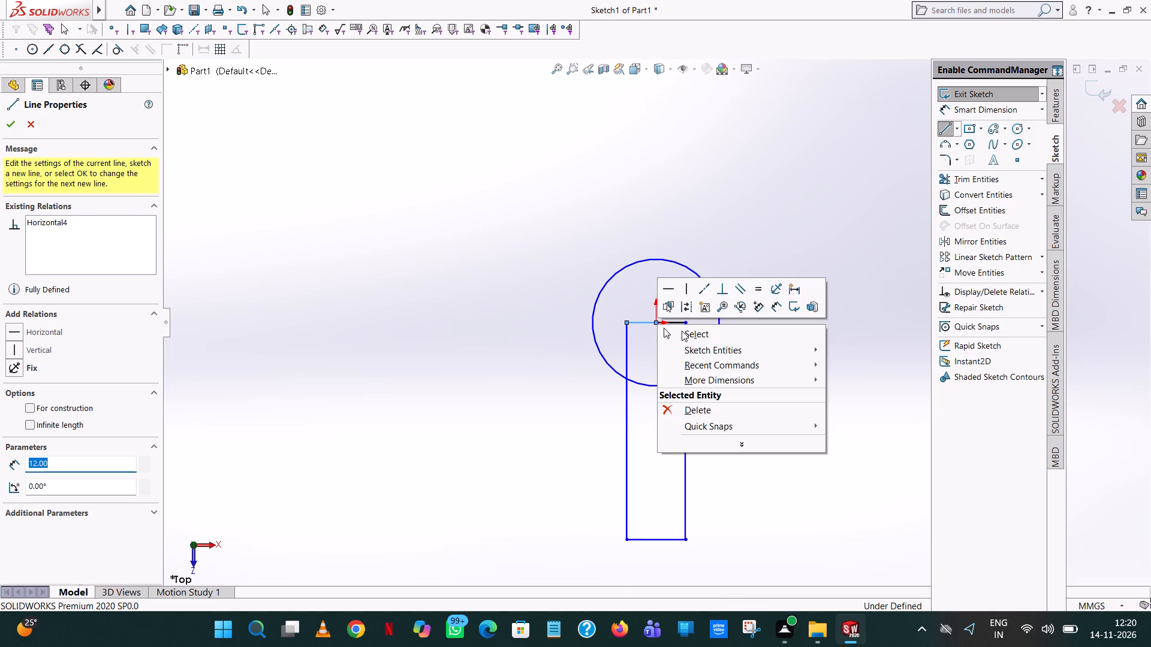
{"action": "left_click", "coordinate": [682, 331]}
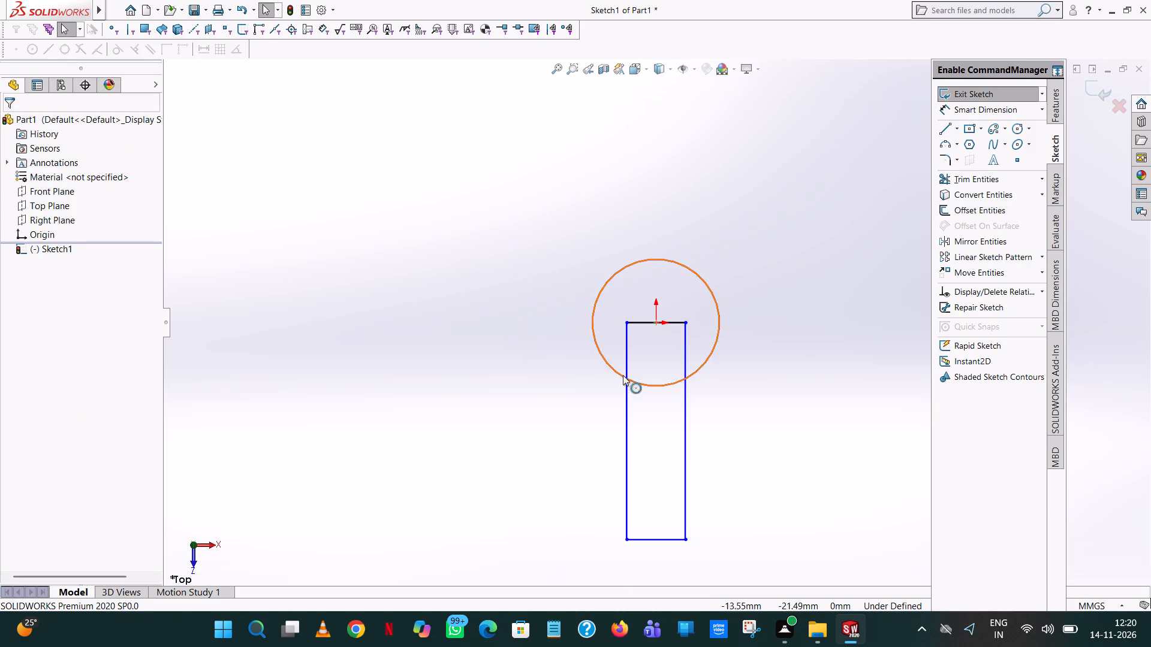
Trim away the part of the circle outside the rectangle, keeping only the lower arc between its long sides.
{"action": "scroll", "coordinate": [682, 419], "scroll_direction": "down", "scroll_amount": 2}
{"action": "scroll", "coordinate": [649, 375], "scroll_direction": "down", "scroll_amount": 2}
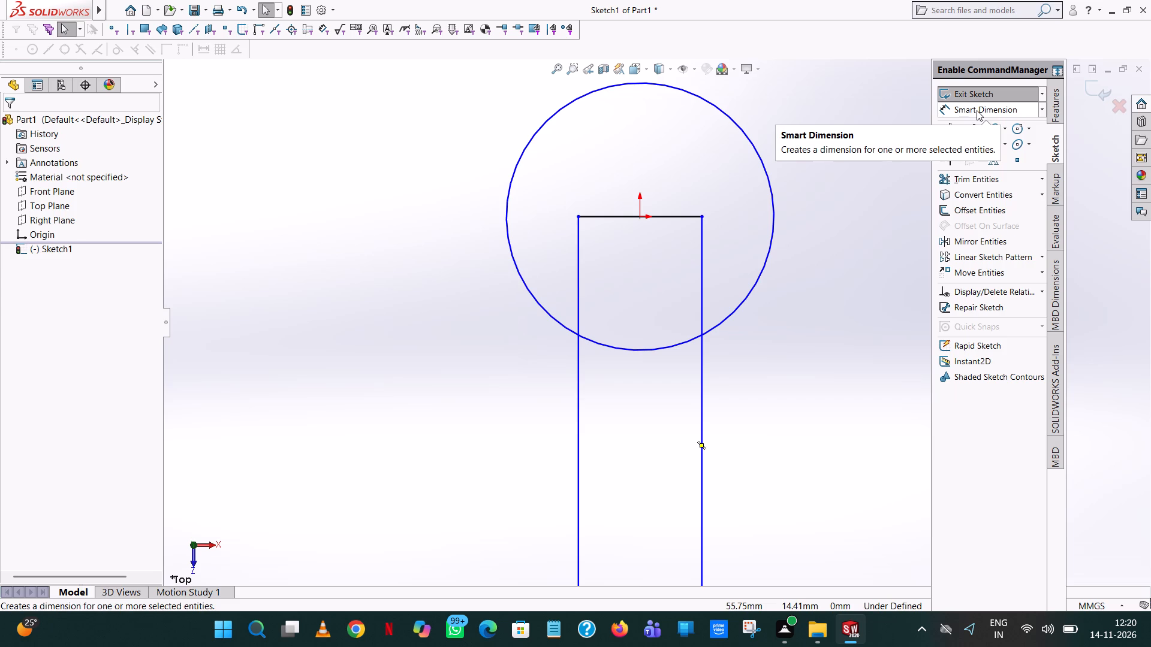
{"action": "left_click", "coordinate": [997, 175]}
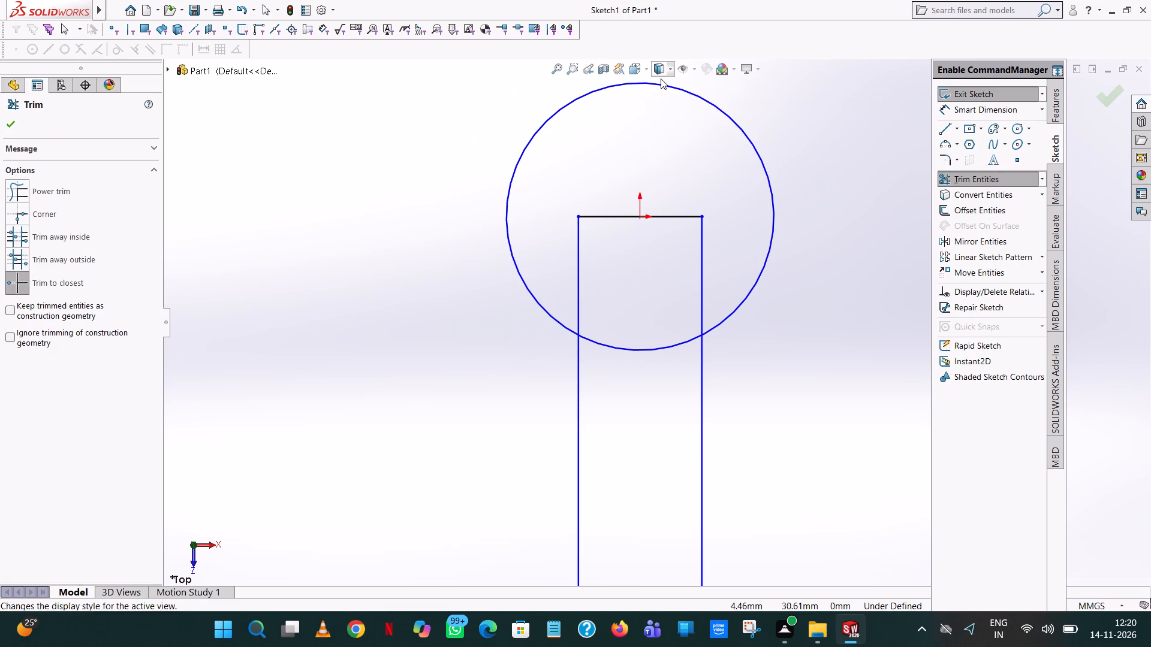
{"action": "left_click", "coordinate": [658, 86]}
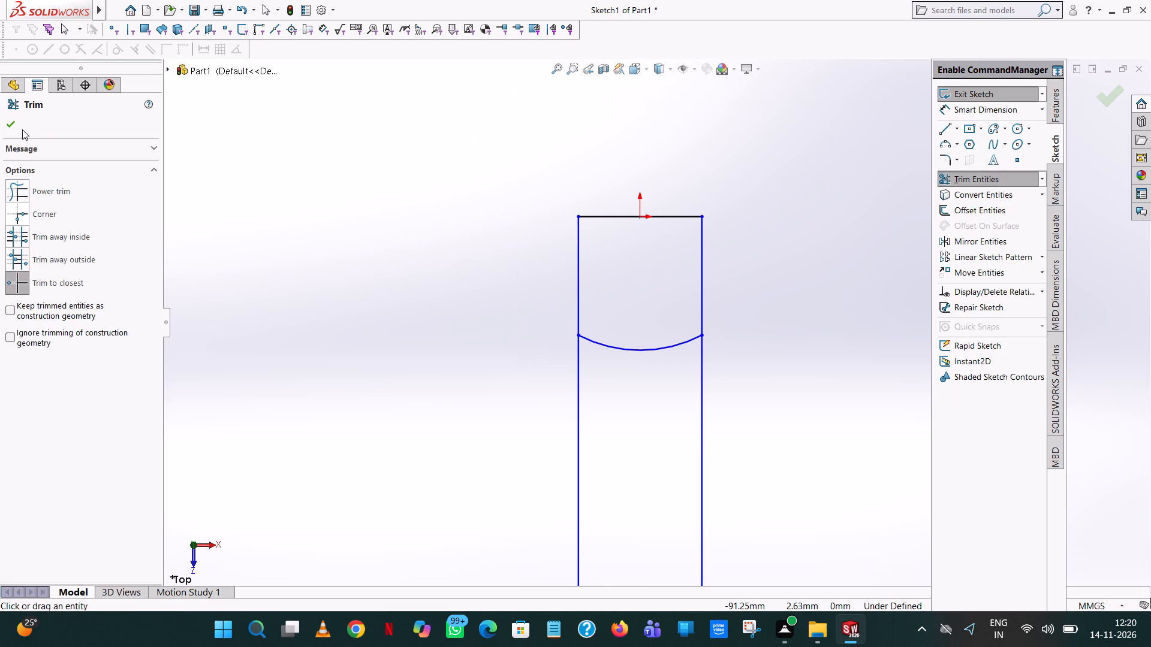
{"action": "left_click", "coordinate": [5, 124]}
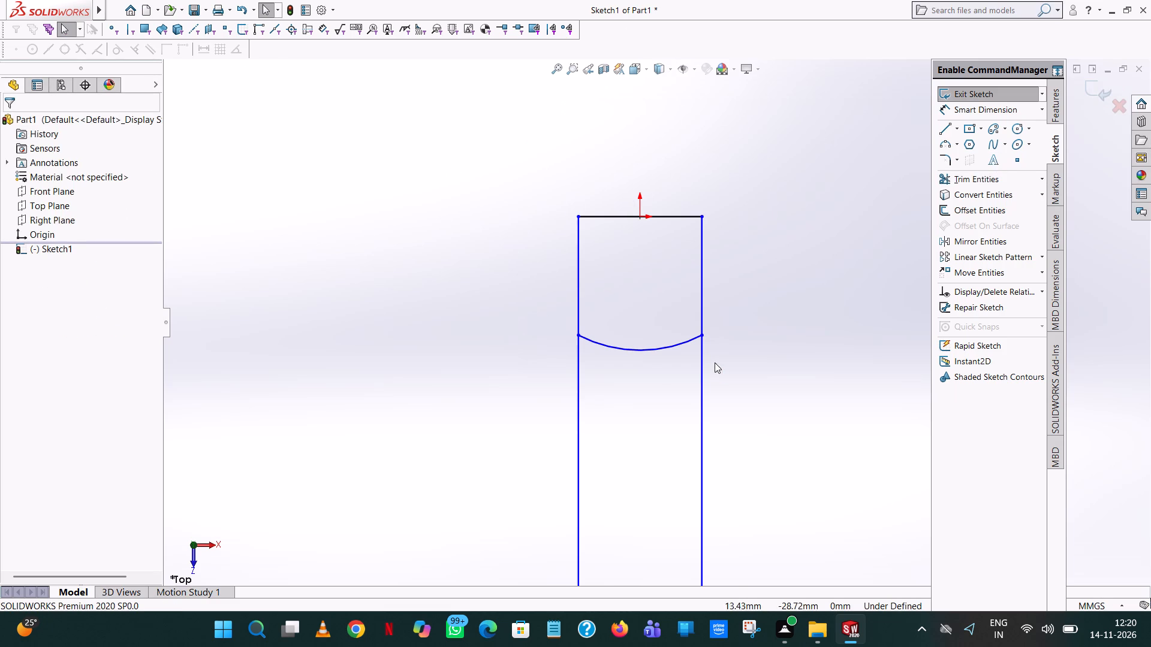
Offset the arc by 3 mm outward, away from the origin.
{"action": "scroll", "coordinate": [644, 370], "scroll_direction": "up", "scroll_amount": 2}
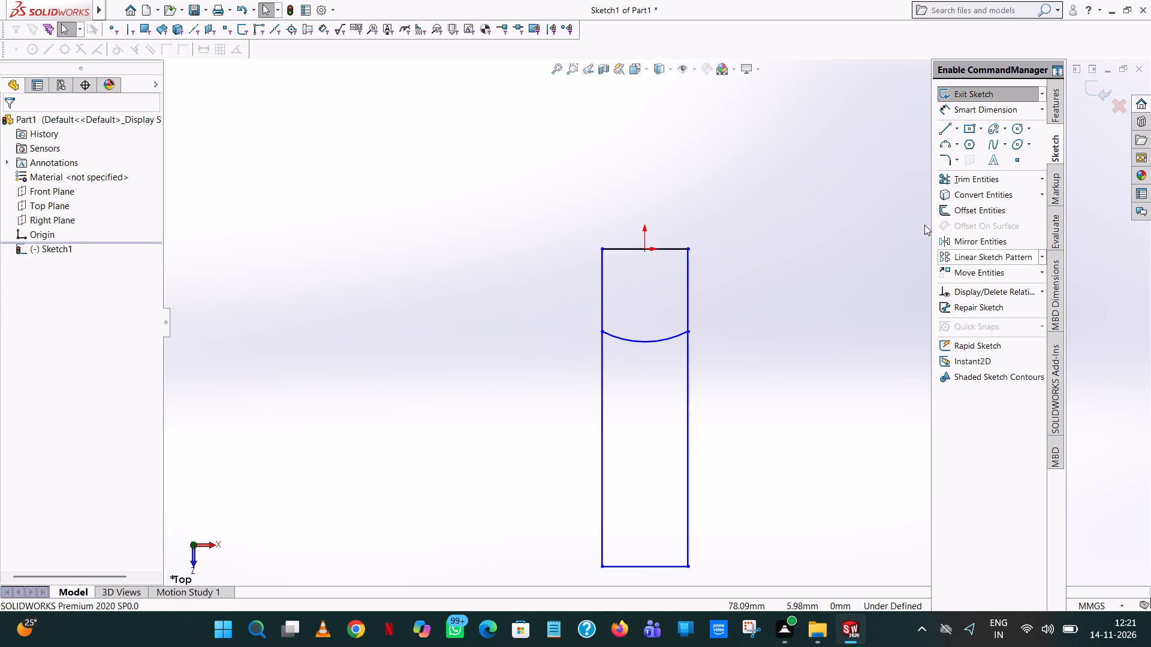
{"action": "left_click", "coordinate": [970, 210]}
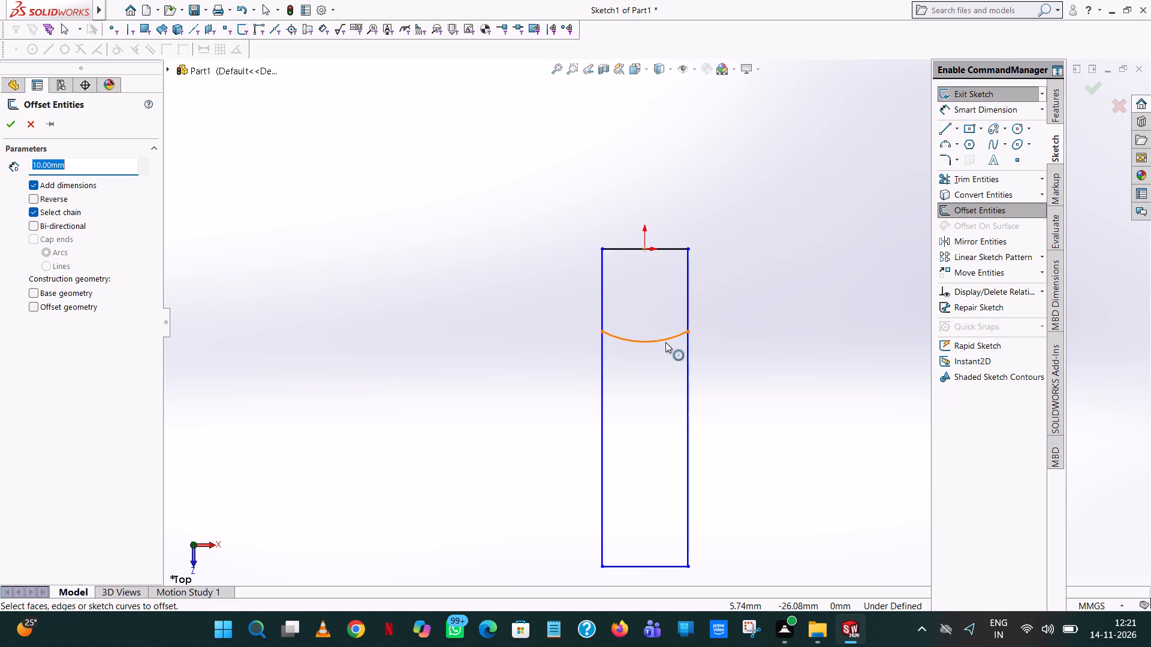
{"action": "key", "text": "3"}
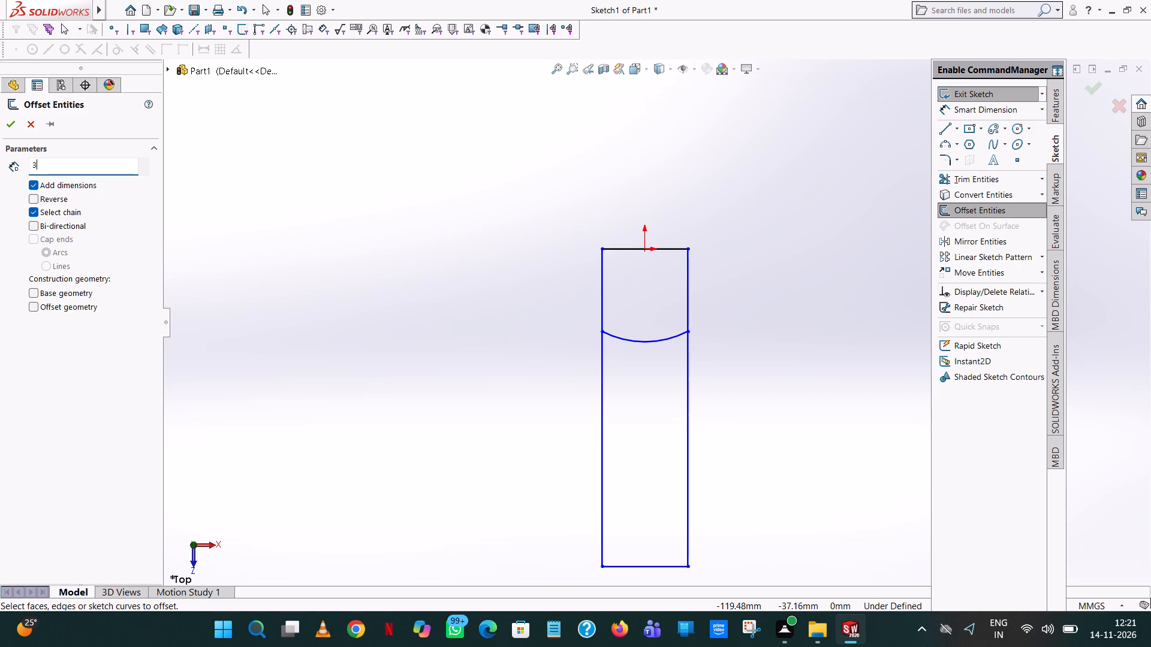
{"action": "left_click", "coordinate": [484, 254]}
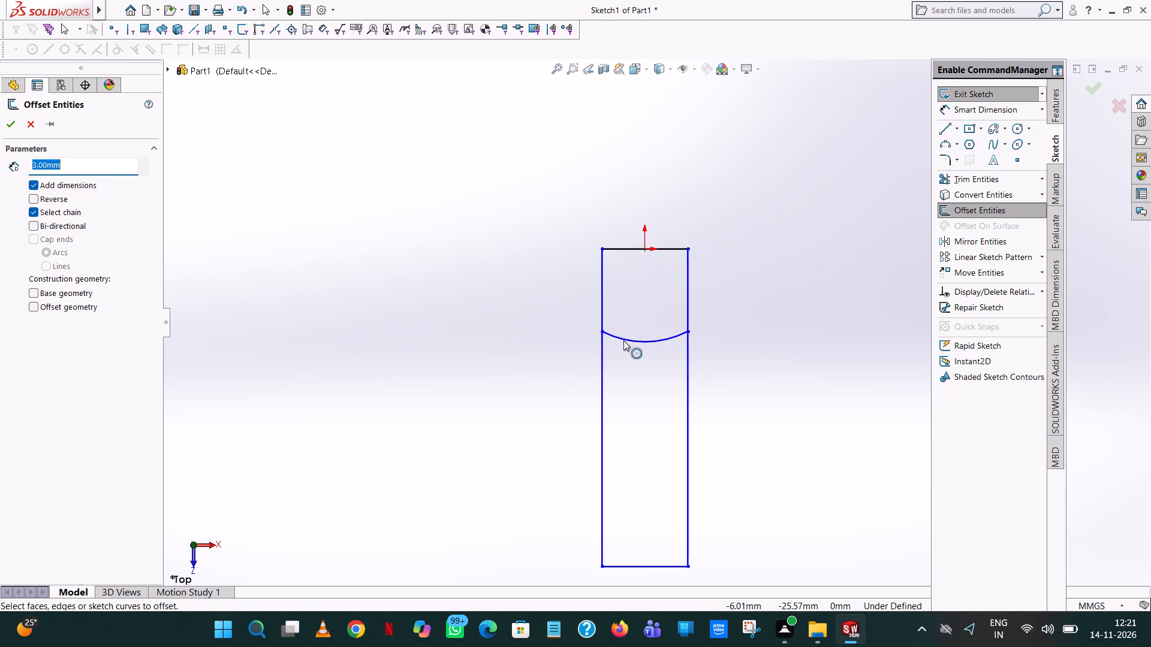
{"action": "left_click", "coordinate": [623, 340]}
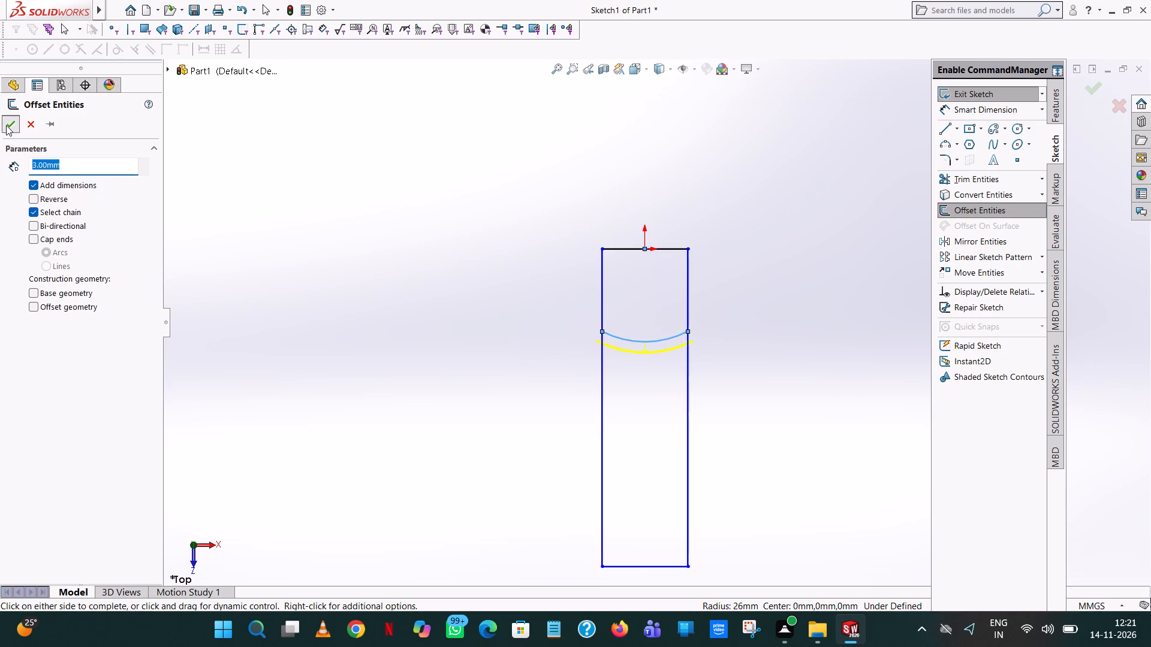
{"action": "left_click", "coordinate": [6, 125]}
{"action": "left_click", "coordinate": [365, 328]}
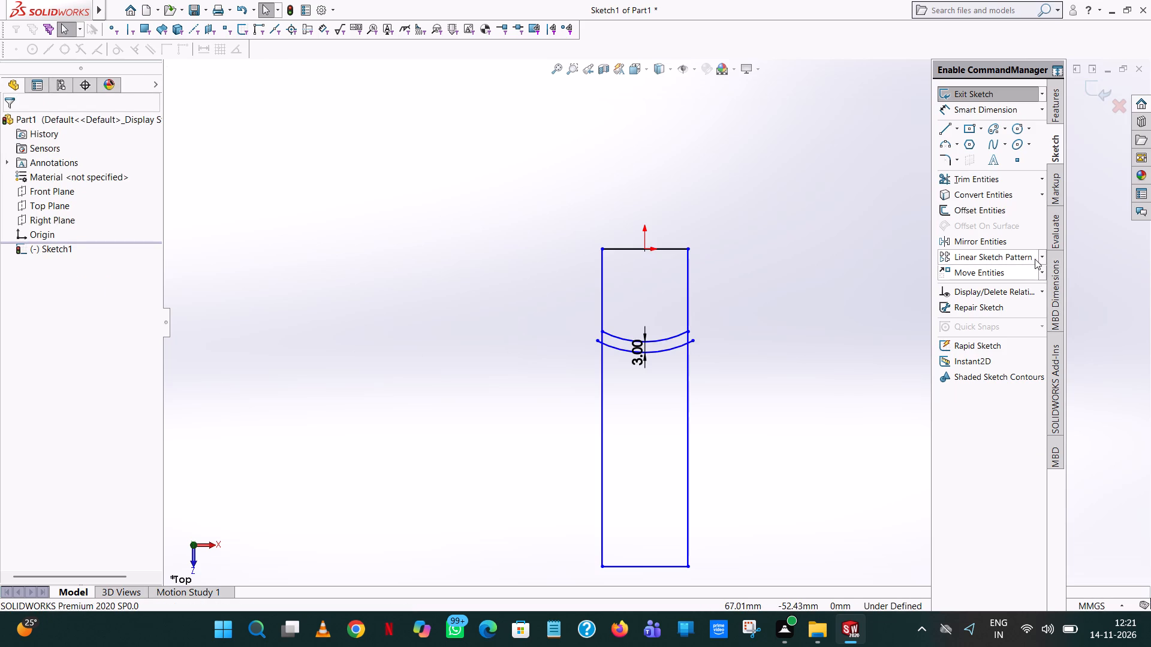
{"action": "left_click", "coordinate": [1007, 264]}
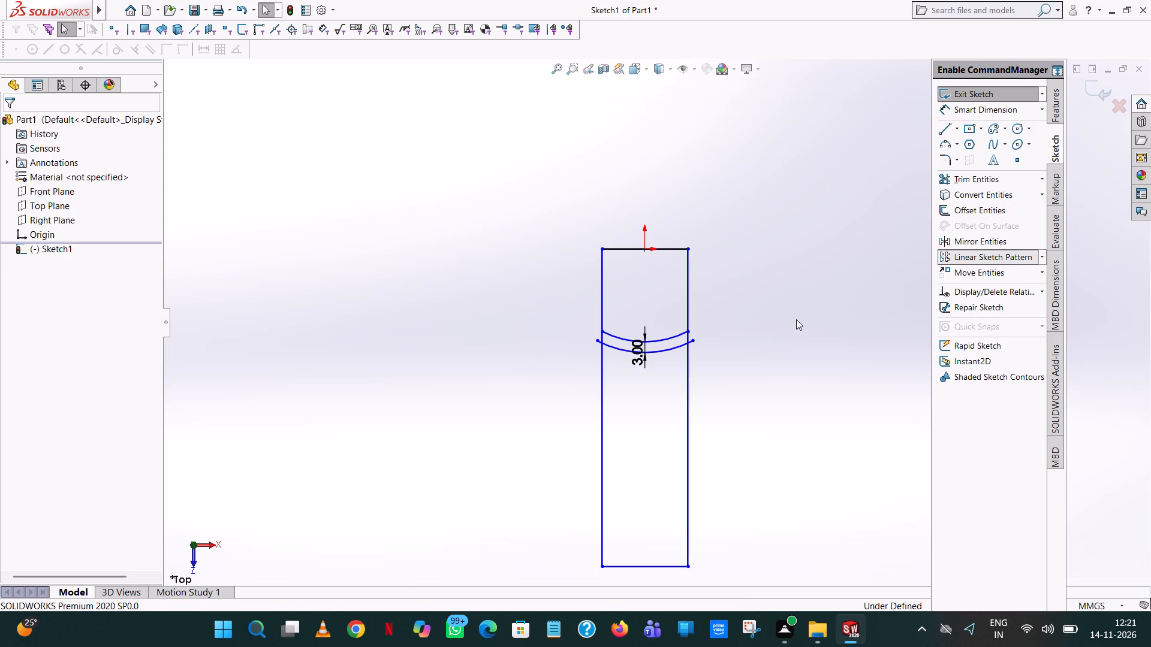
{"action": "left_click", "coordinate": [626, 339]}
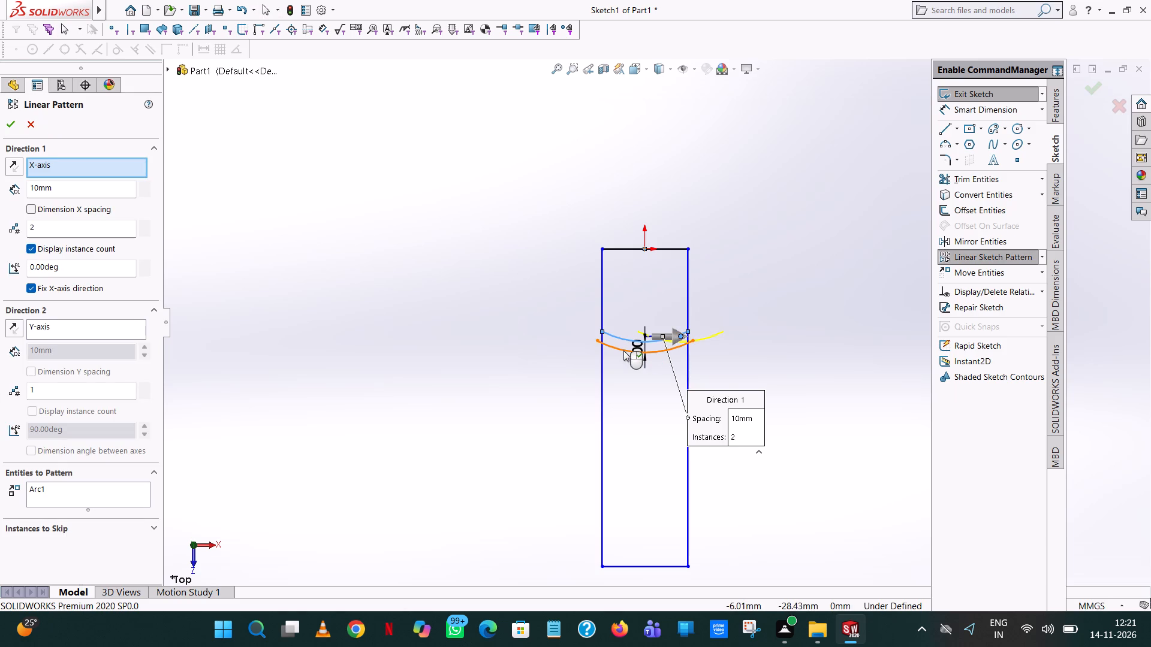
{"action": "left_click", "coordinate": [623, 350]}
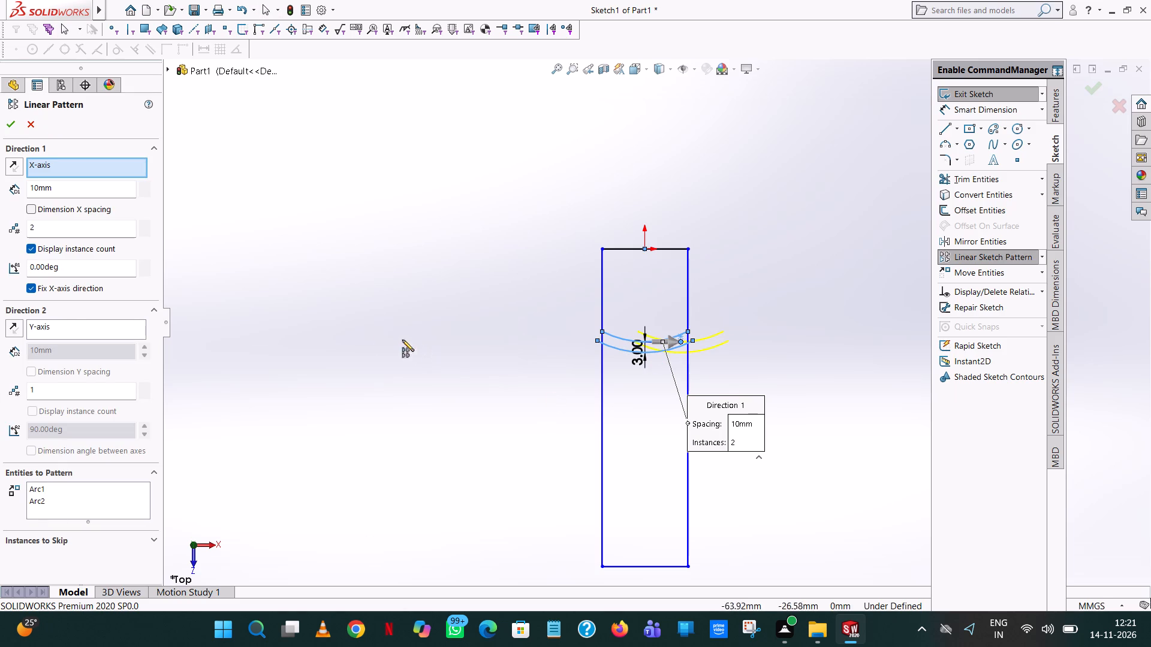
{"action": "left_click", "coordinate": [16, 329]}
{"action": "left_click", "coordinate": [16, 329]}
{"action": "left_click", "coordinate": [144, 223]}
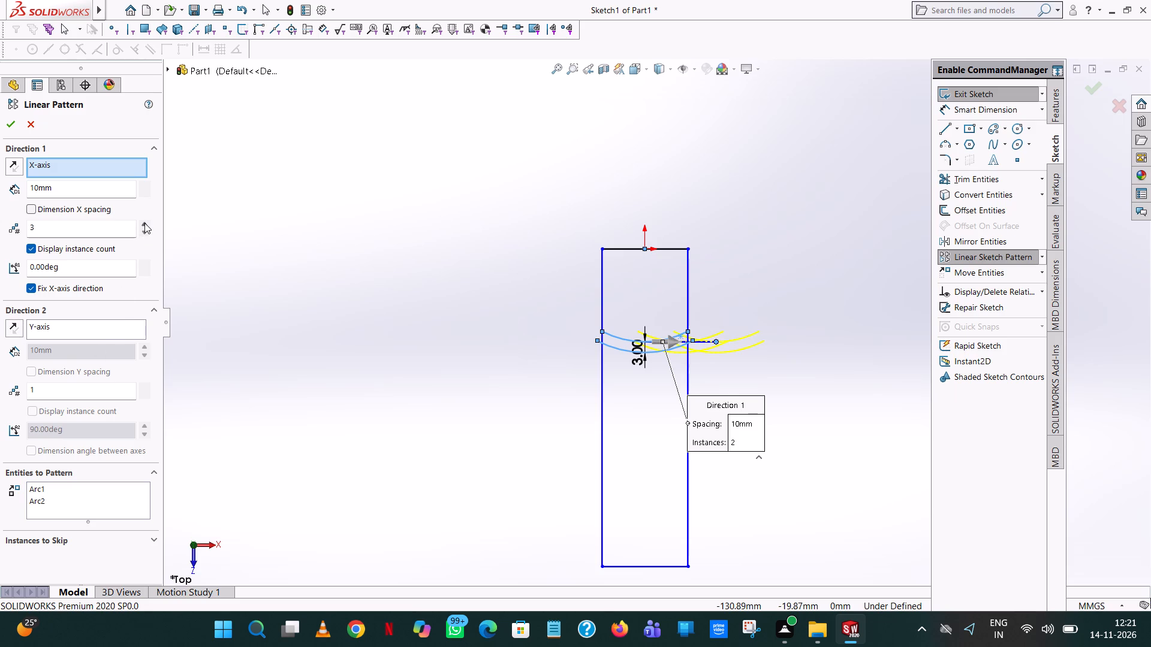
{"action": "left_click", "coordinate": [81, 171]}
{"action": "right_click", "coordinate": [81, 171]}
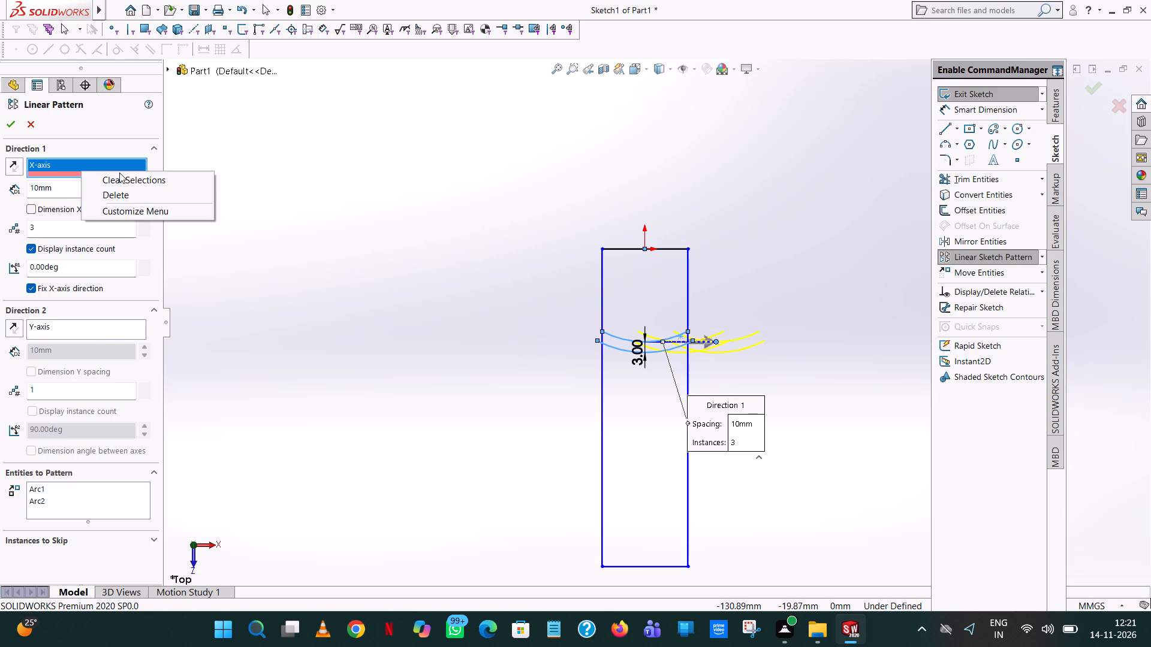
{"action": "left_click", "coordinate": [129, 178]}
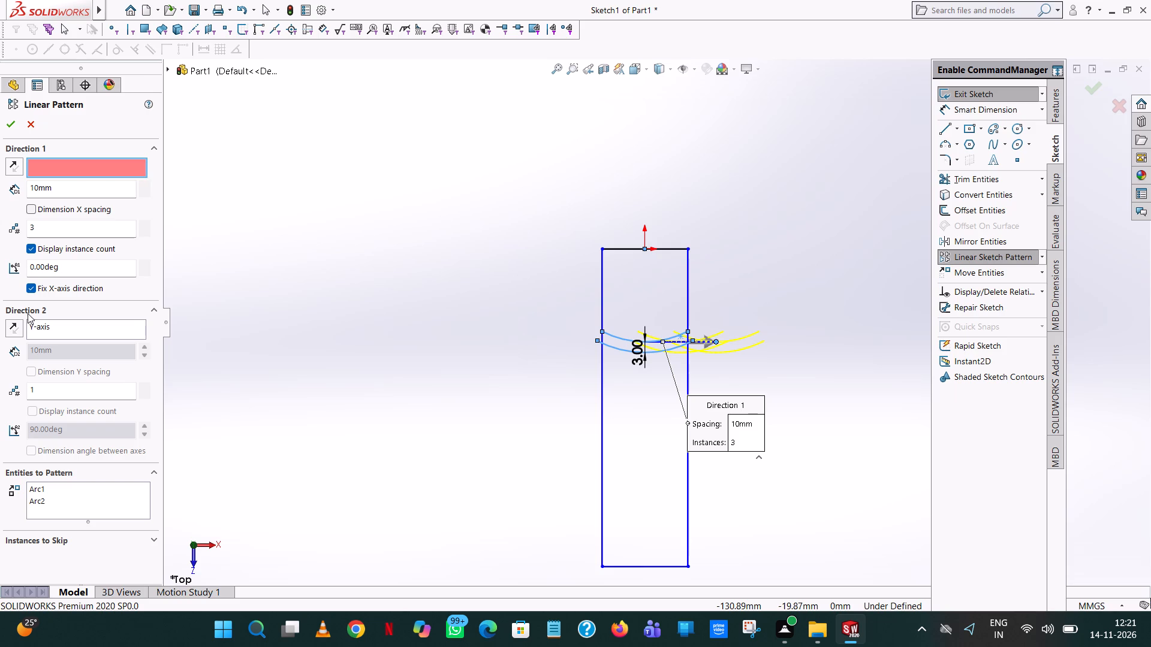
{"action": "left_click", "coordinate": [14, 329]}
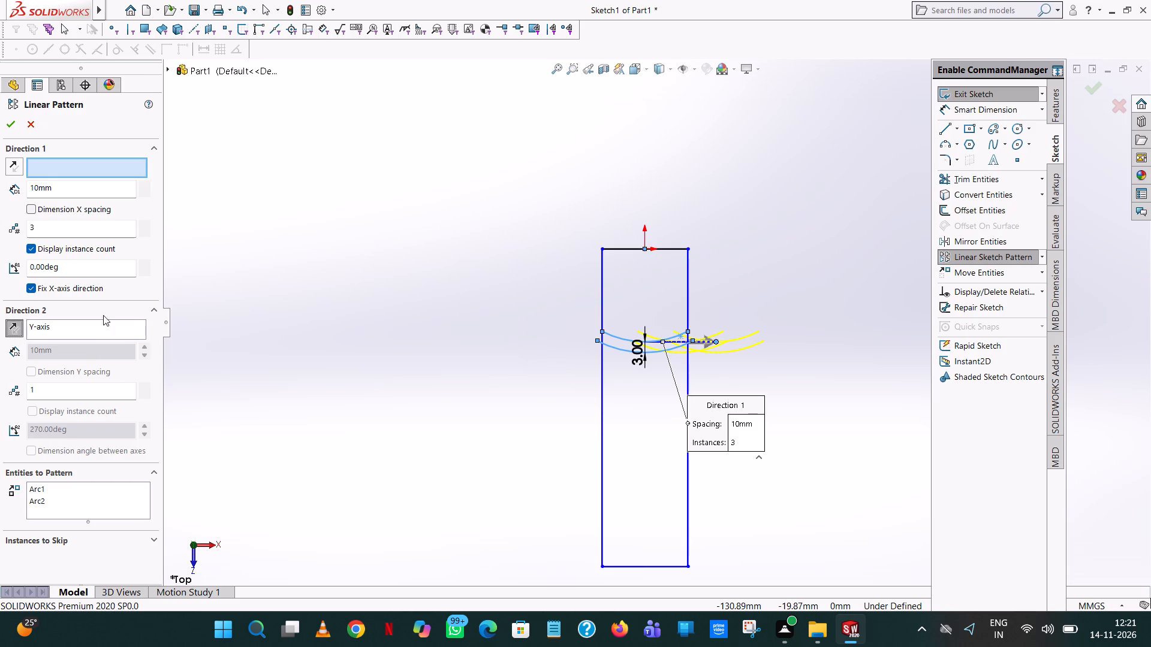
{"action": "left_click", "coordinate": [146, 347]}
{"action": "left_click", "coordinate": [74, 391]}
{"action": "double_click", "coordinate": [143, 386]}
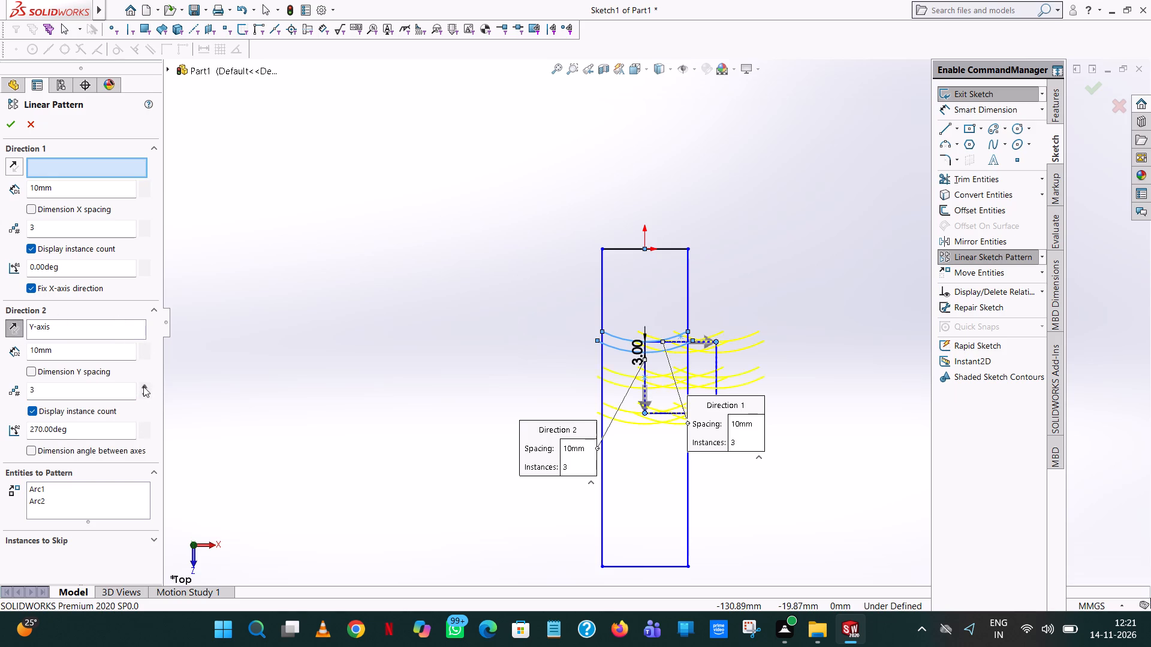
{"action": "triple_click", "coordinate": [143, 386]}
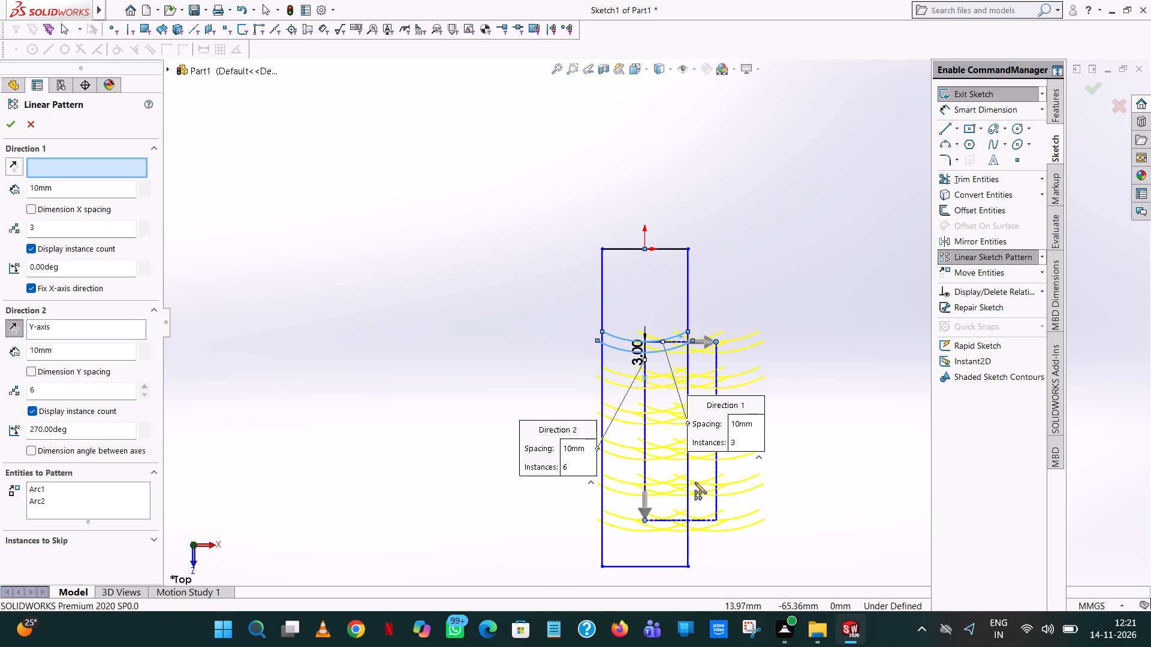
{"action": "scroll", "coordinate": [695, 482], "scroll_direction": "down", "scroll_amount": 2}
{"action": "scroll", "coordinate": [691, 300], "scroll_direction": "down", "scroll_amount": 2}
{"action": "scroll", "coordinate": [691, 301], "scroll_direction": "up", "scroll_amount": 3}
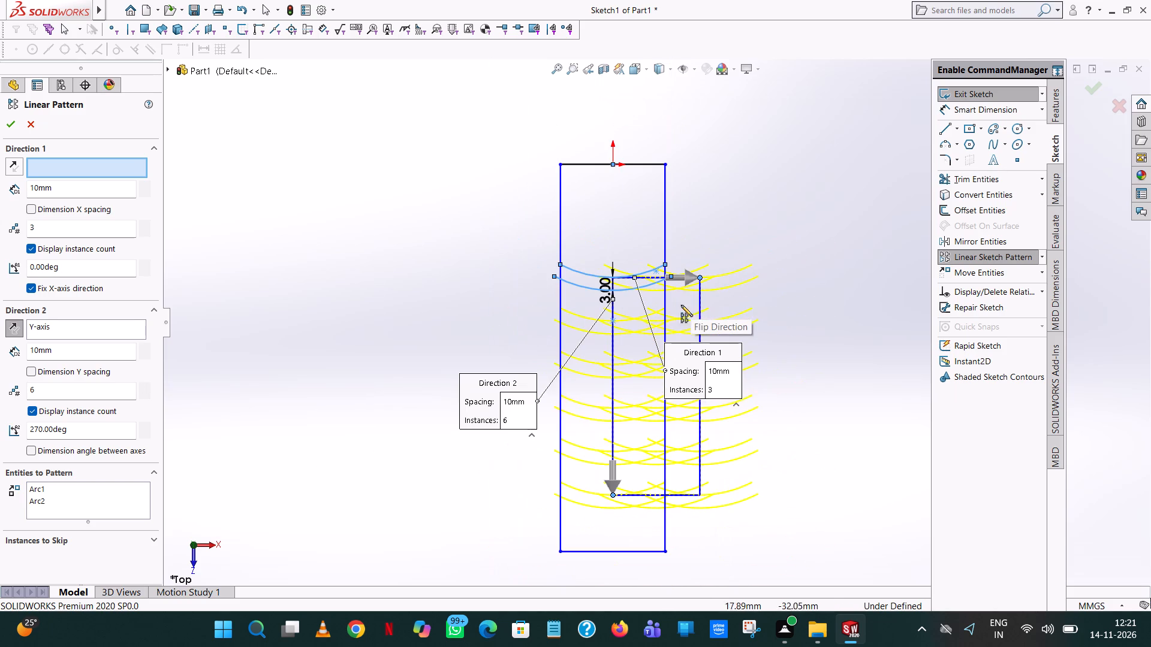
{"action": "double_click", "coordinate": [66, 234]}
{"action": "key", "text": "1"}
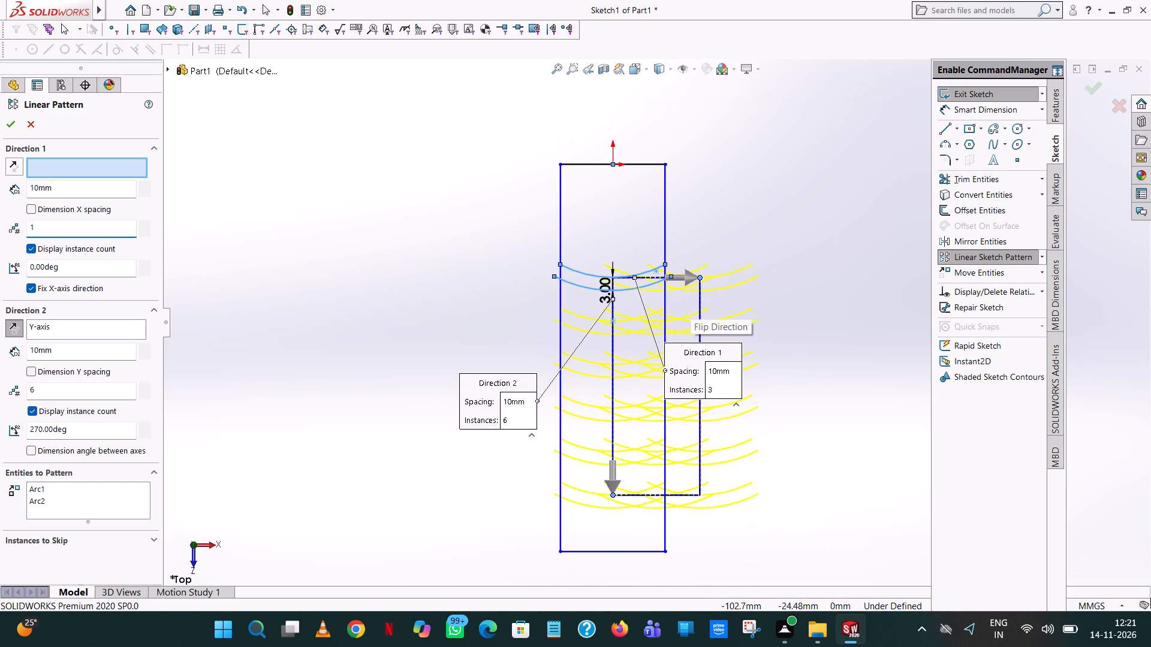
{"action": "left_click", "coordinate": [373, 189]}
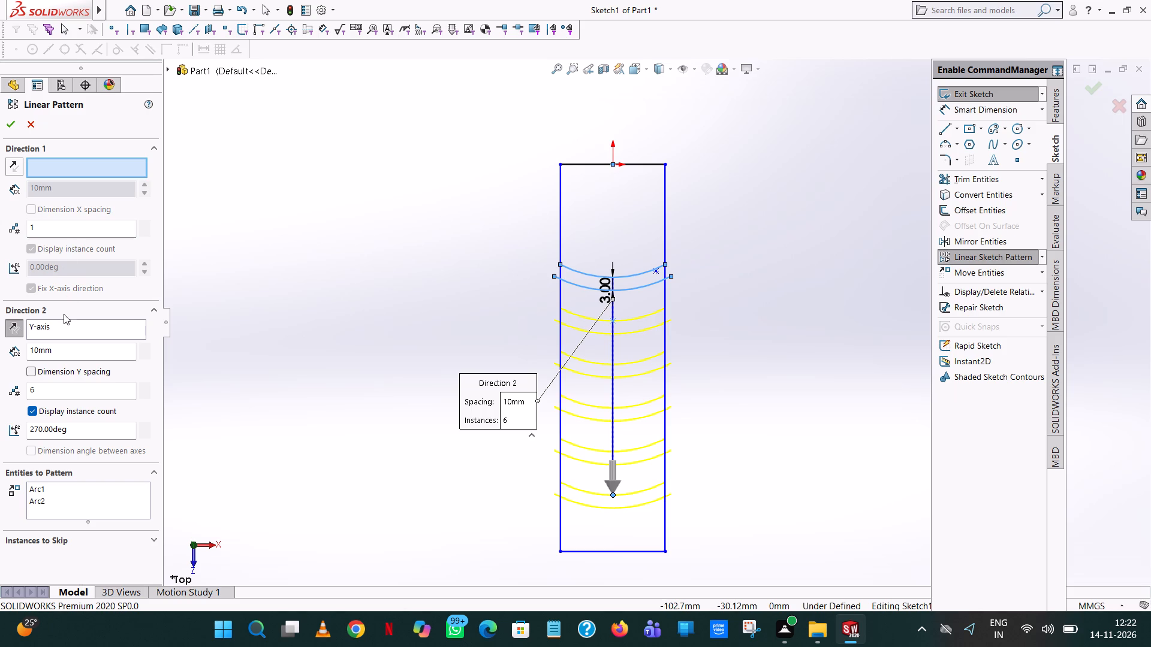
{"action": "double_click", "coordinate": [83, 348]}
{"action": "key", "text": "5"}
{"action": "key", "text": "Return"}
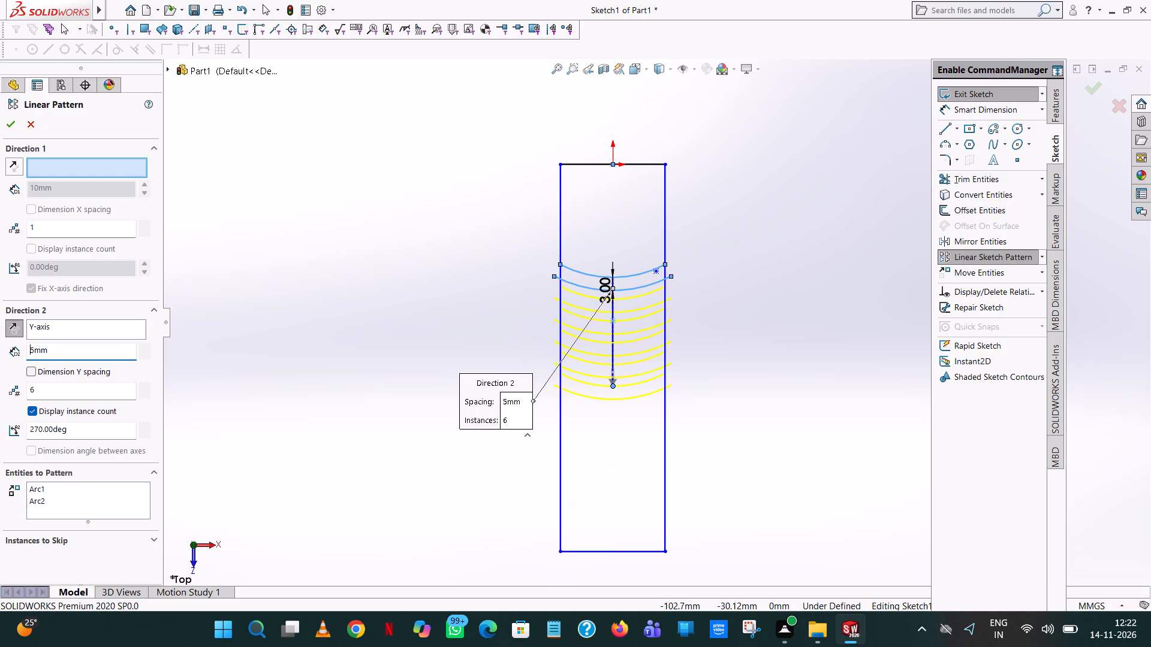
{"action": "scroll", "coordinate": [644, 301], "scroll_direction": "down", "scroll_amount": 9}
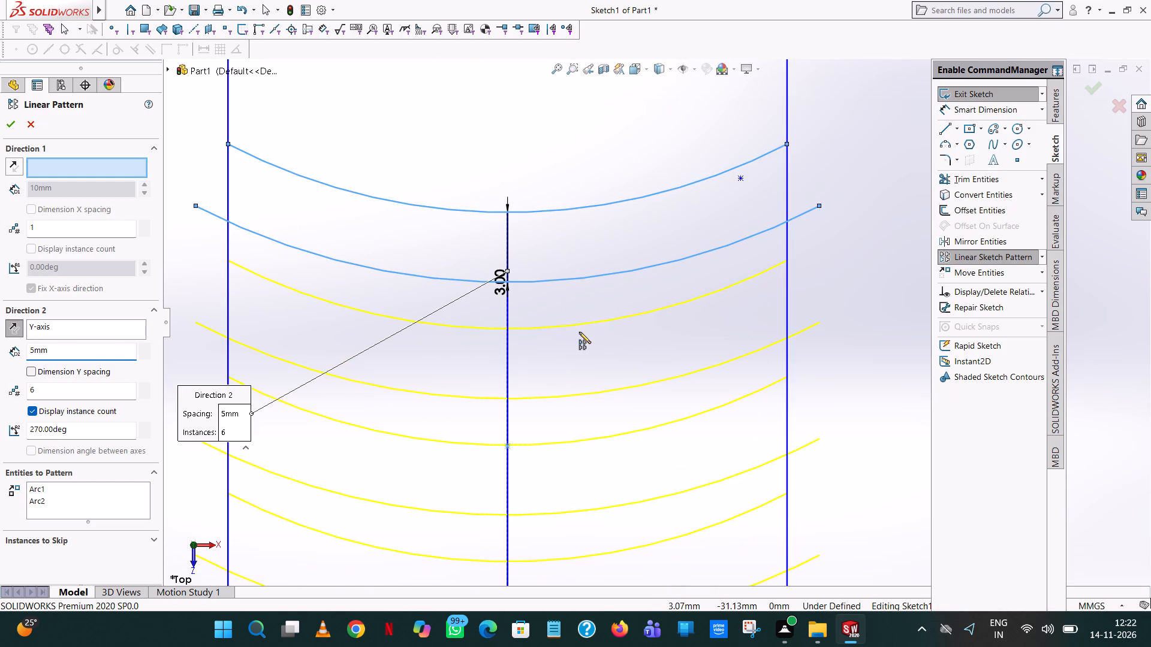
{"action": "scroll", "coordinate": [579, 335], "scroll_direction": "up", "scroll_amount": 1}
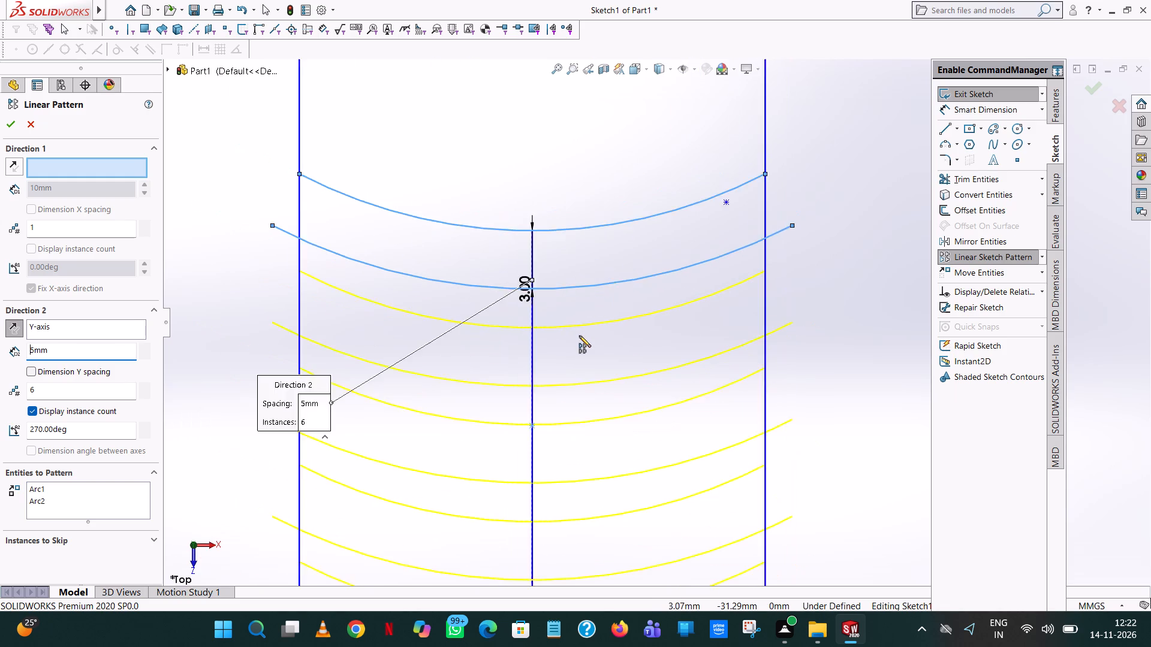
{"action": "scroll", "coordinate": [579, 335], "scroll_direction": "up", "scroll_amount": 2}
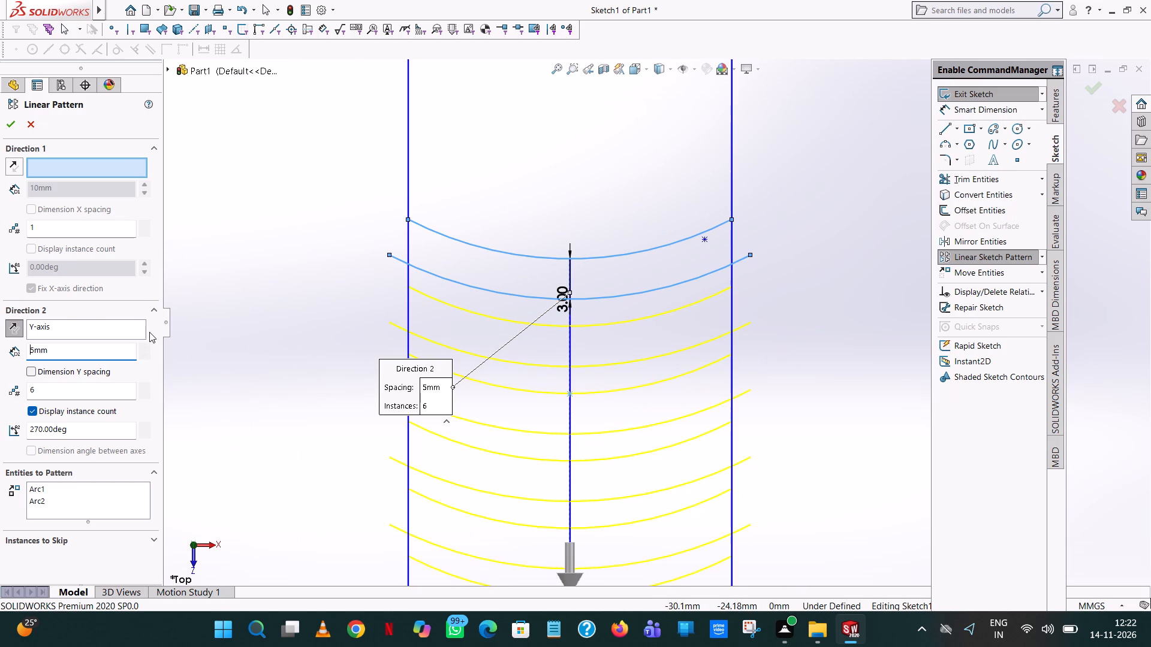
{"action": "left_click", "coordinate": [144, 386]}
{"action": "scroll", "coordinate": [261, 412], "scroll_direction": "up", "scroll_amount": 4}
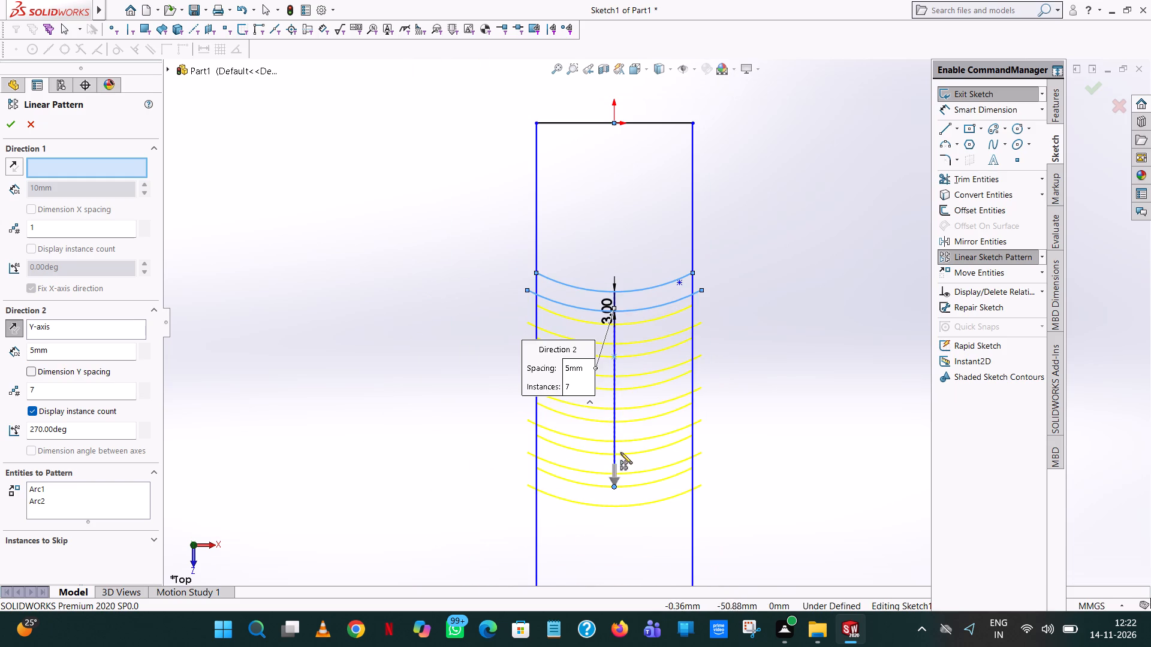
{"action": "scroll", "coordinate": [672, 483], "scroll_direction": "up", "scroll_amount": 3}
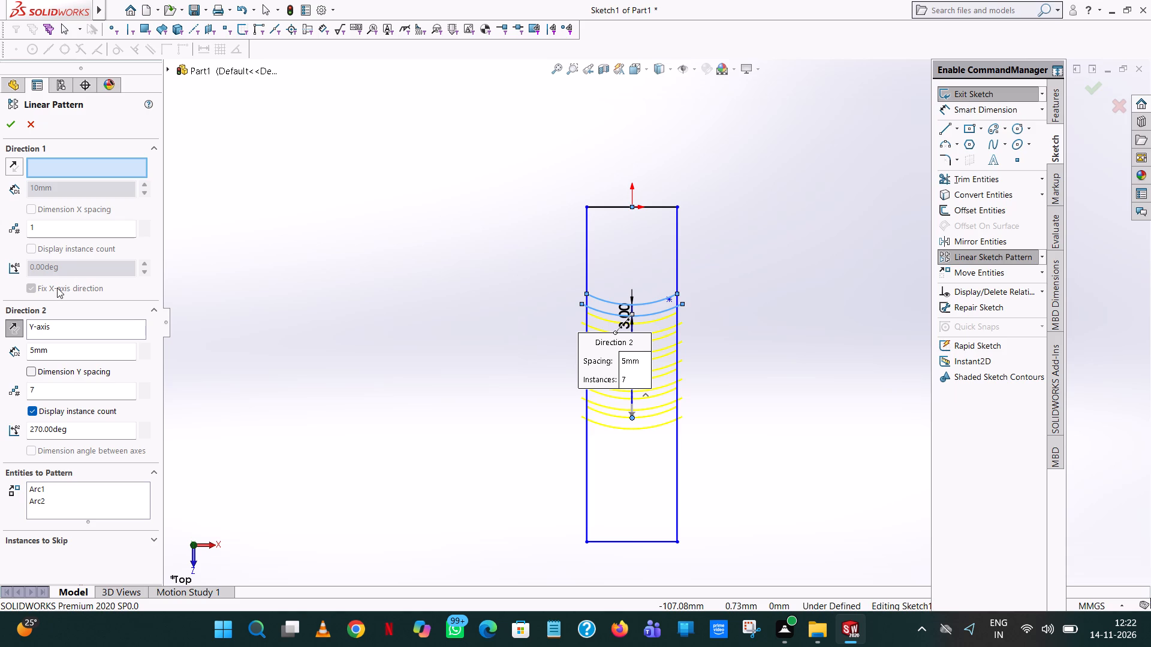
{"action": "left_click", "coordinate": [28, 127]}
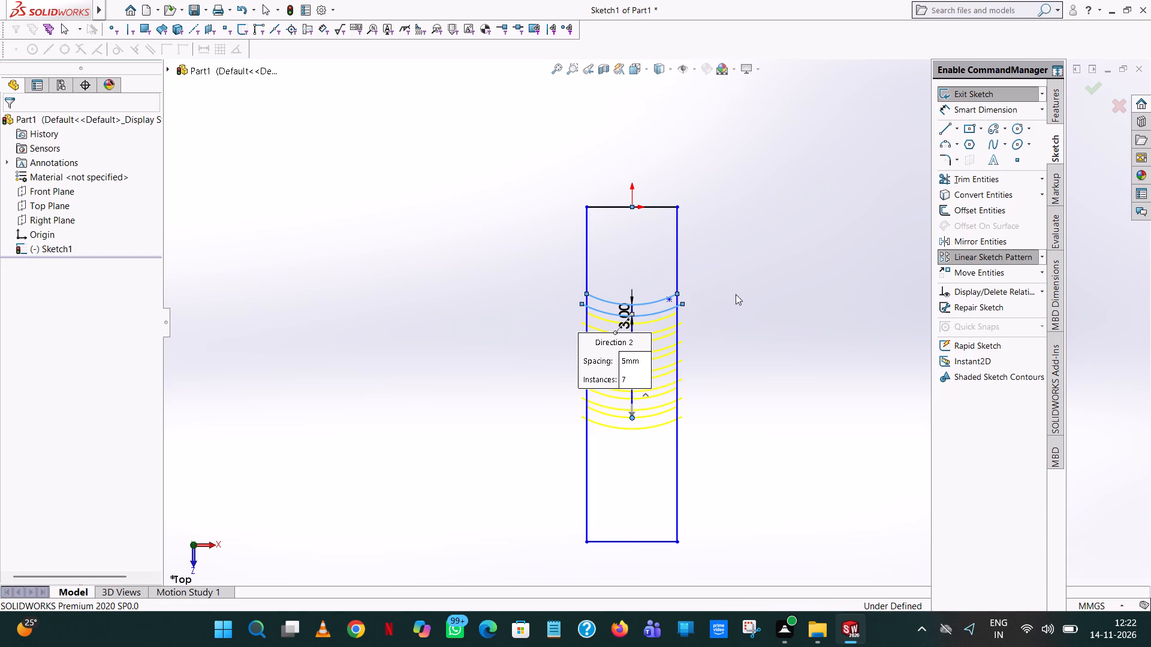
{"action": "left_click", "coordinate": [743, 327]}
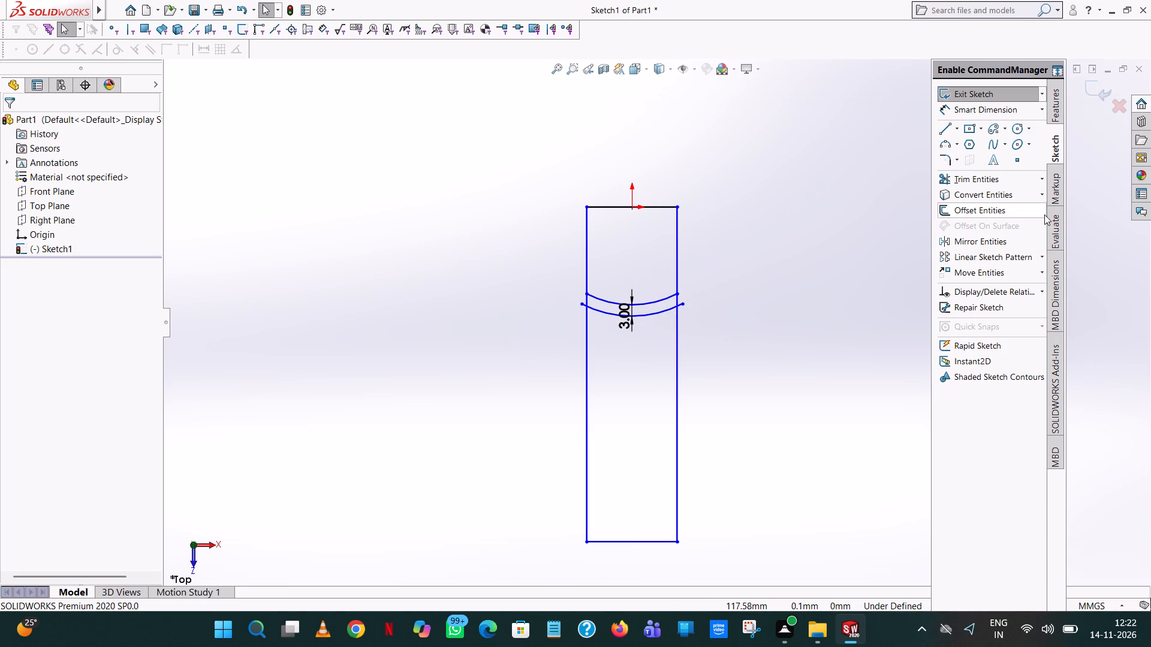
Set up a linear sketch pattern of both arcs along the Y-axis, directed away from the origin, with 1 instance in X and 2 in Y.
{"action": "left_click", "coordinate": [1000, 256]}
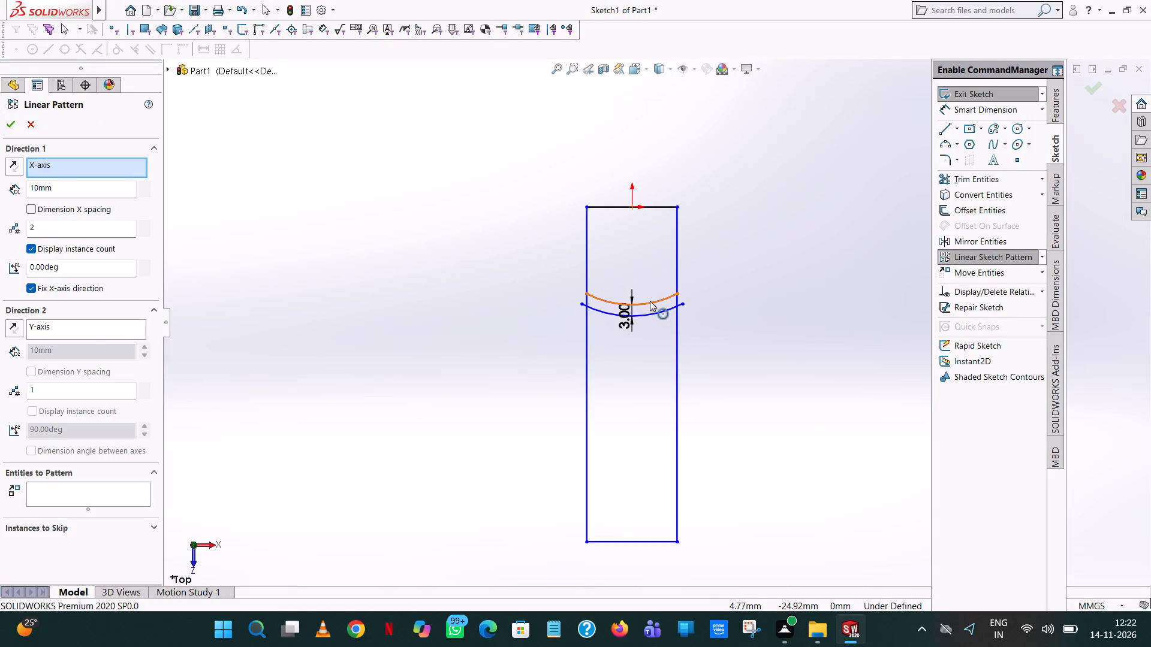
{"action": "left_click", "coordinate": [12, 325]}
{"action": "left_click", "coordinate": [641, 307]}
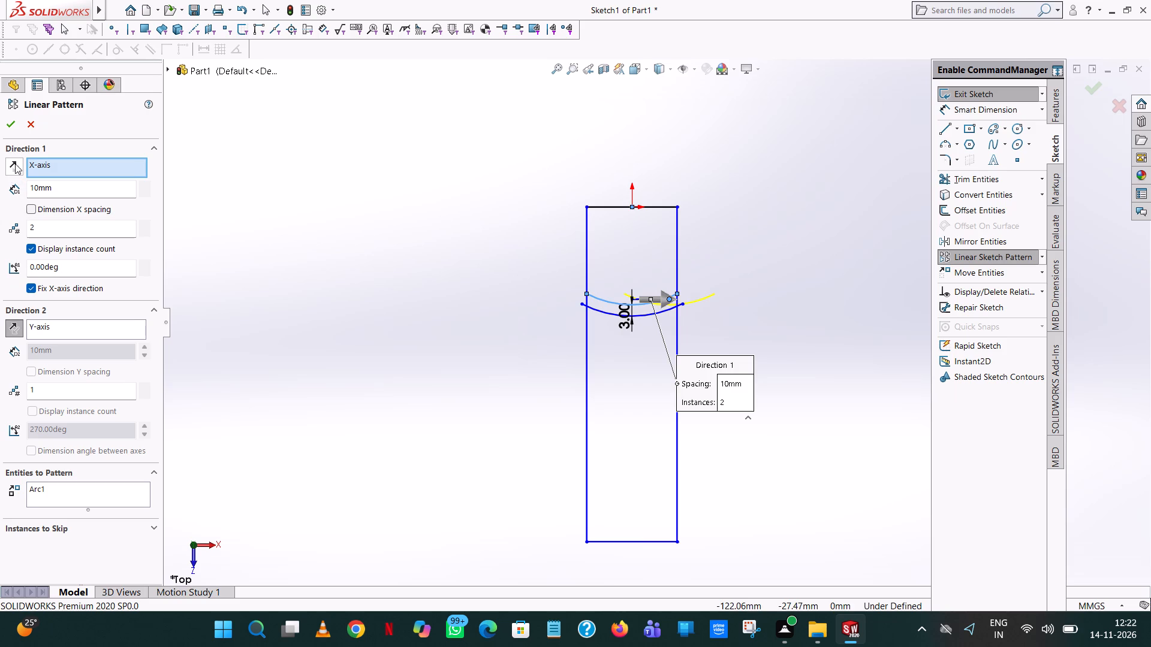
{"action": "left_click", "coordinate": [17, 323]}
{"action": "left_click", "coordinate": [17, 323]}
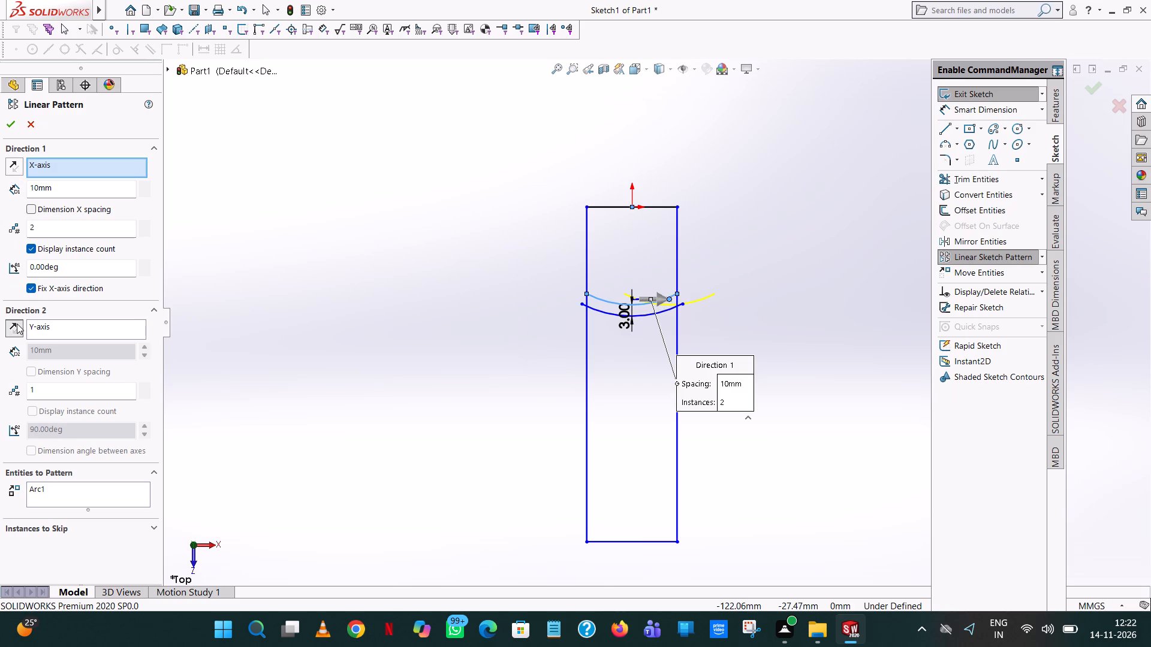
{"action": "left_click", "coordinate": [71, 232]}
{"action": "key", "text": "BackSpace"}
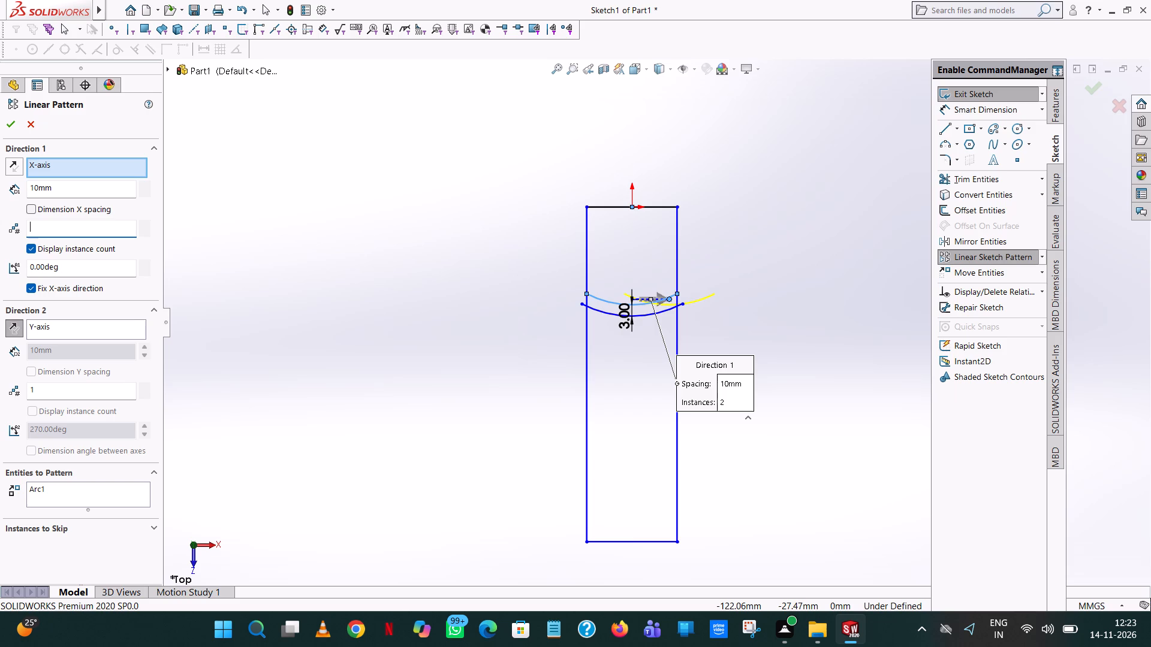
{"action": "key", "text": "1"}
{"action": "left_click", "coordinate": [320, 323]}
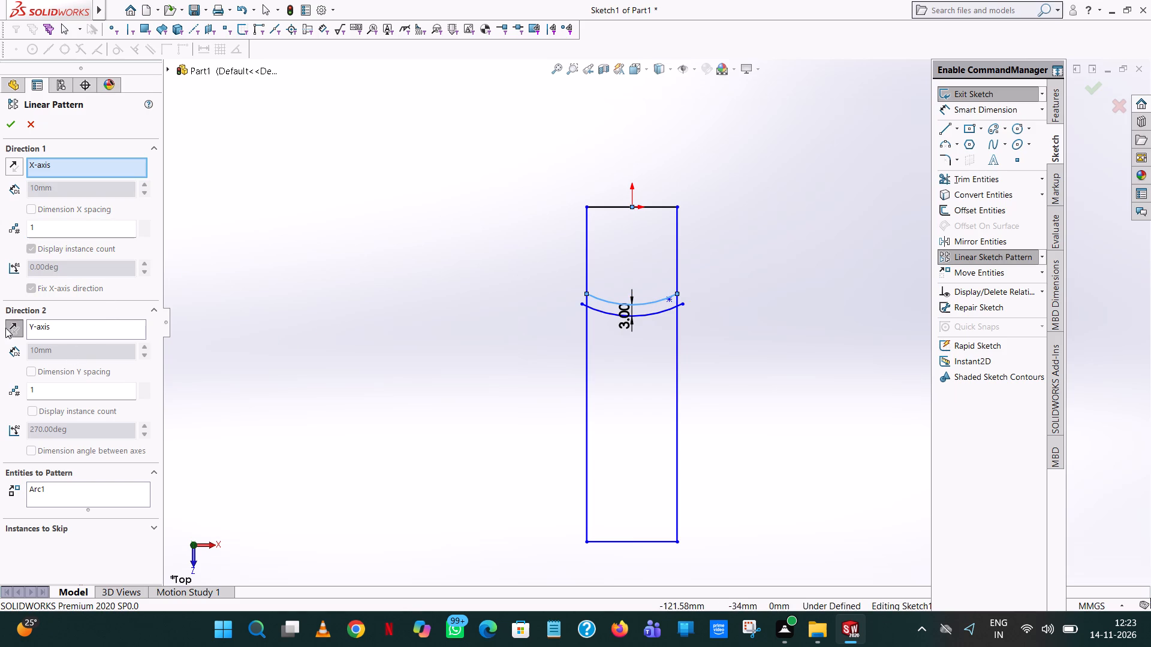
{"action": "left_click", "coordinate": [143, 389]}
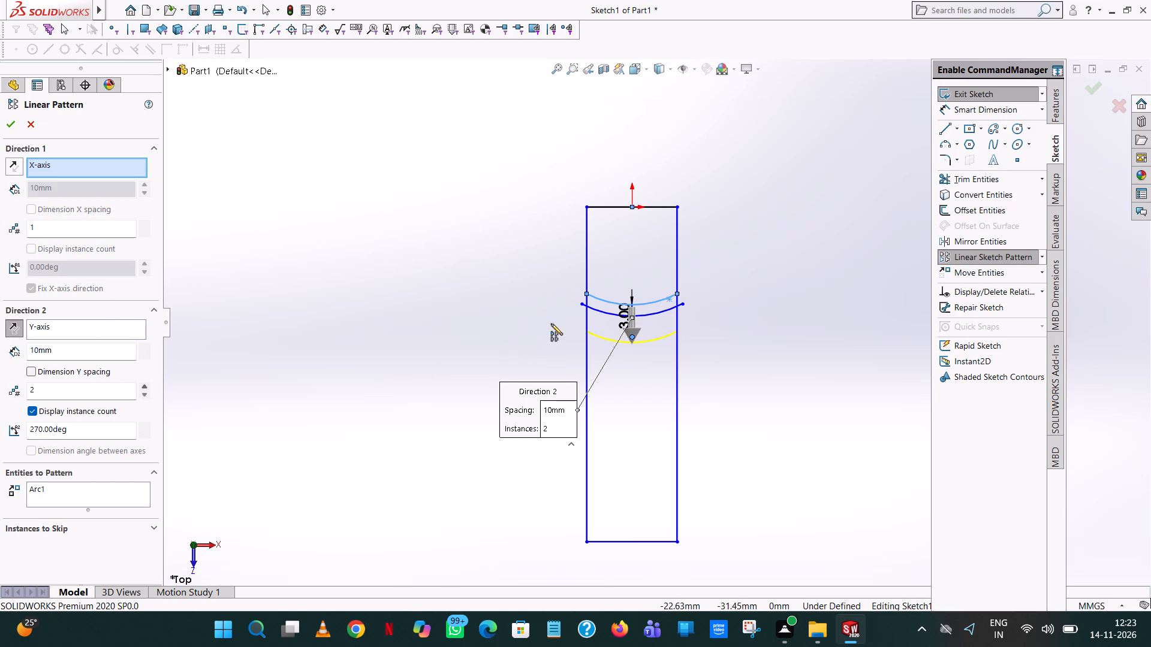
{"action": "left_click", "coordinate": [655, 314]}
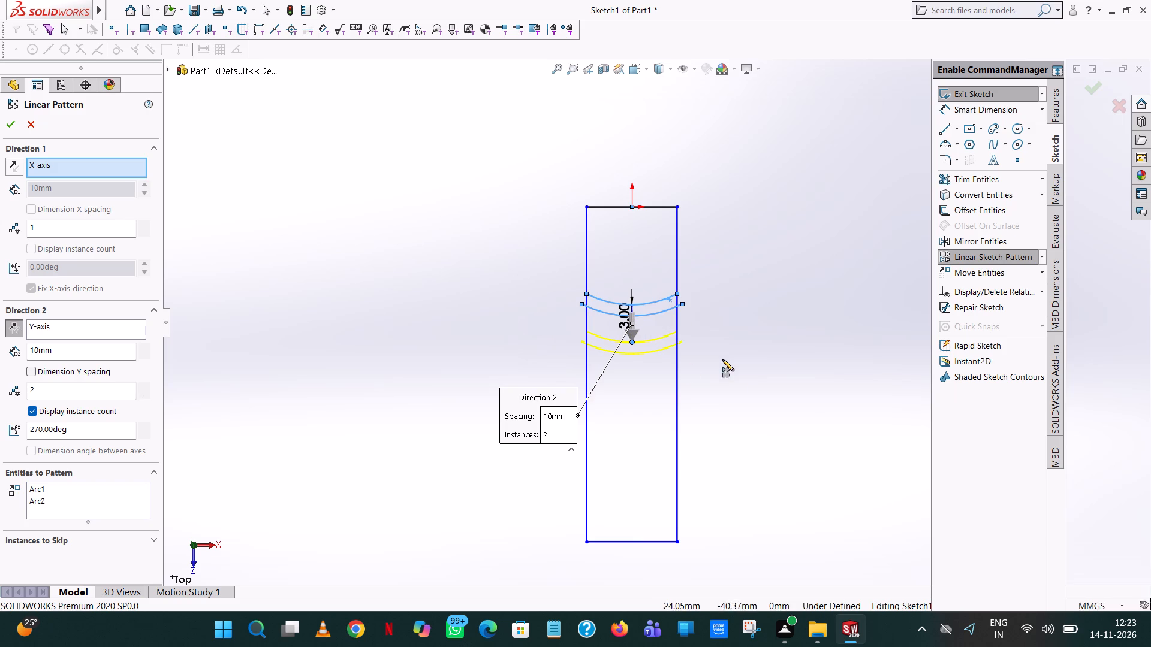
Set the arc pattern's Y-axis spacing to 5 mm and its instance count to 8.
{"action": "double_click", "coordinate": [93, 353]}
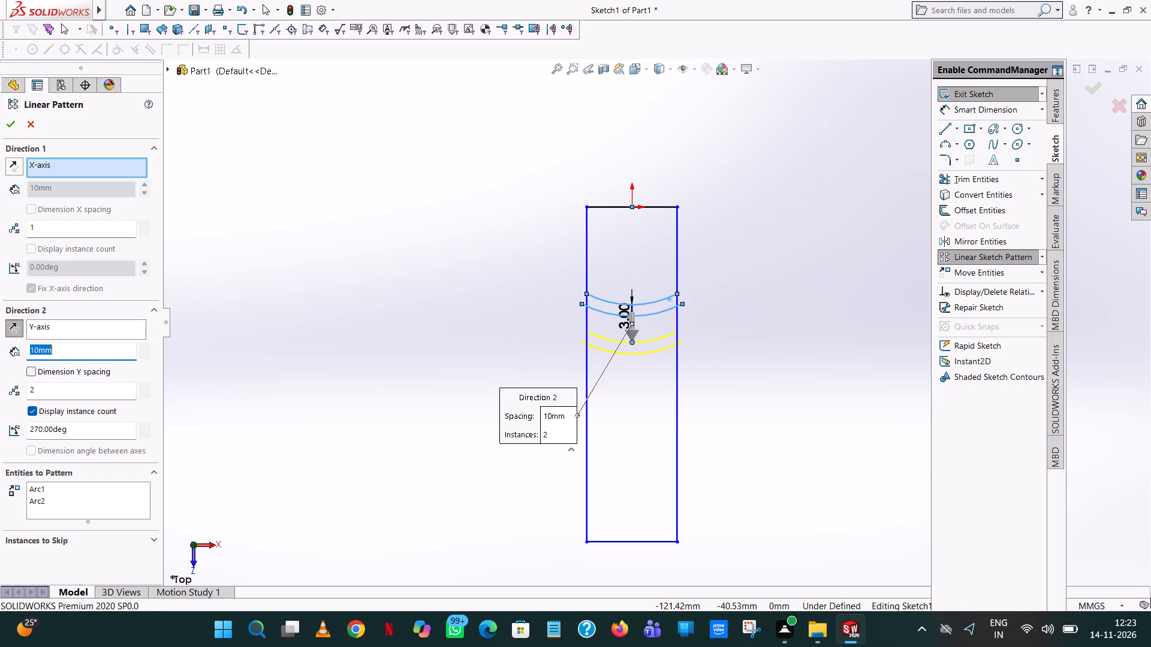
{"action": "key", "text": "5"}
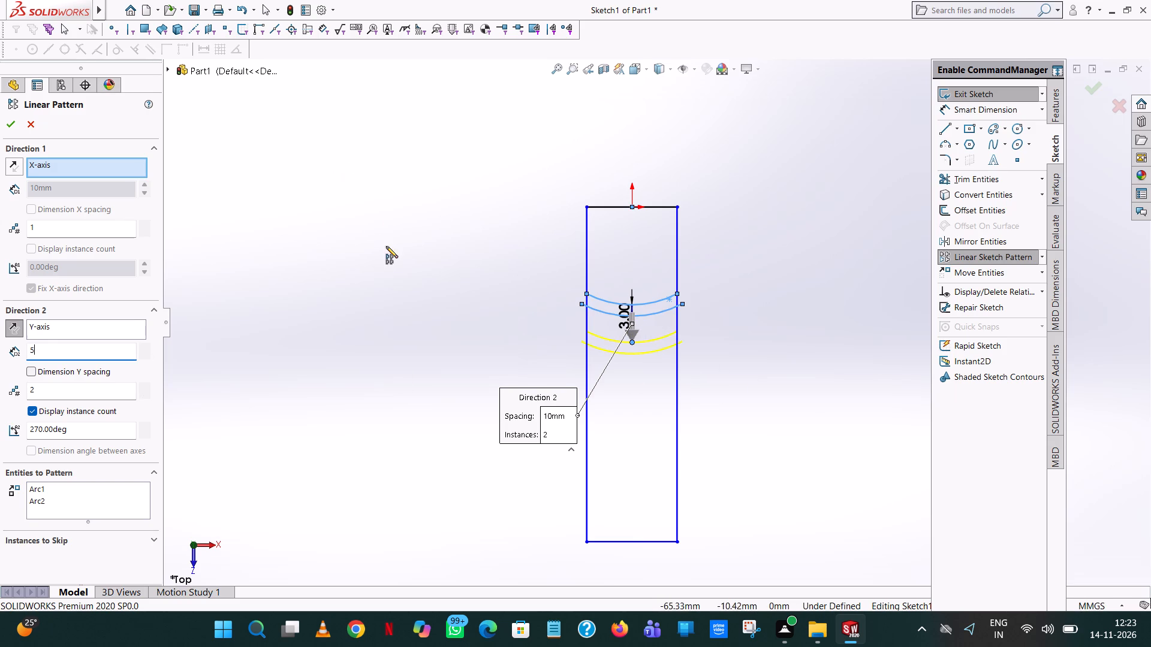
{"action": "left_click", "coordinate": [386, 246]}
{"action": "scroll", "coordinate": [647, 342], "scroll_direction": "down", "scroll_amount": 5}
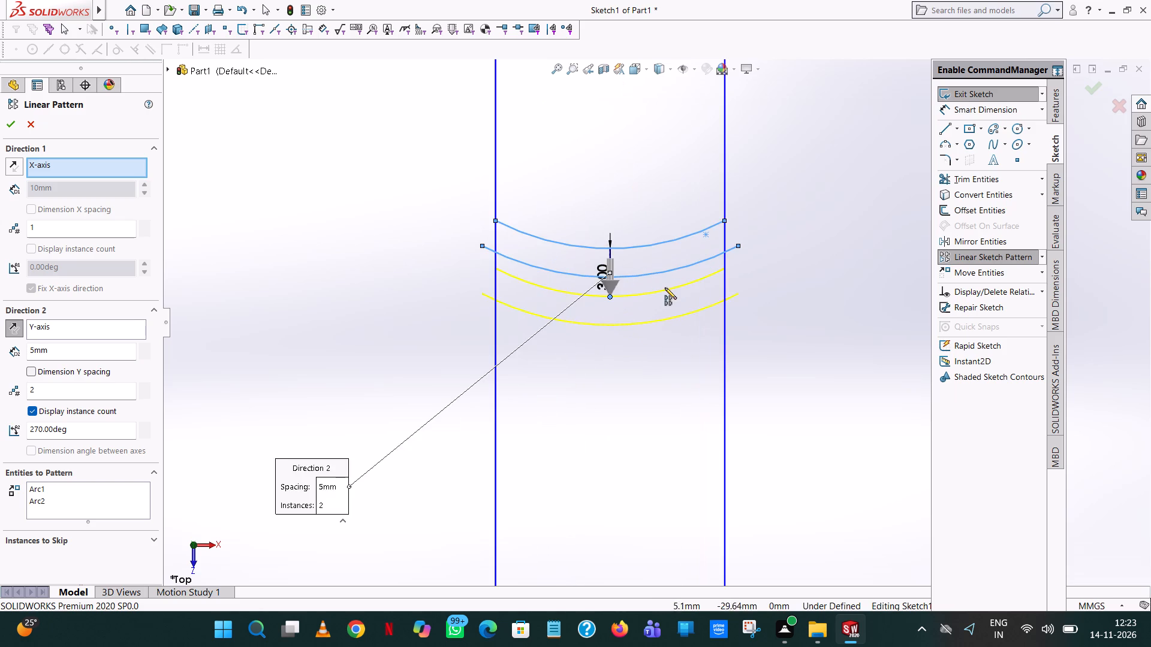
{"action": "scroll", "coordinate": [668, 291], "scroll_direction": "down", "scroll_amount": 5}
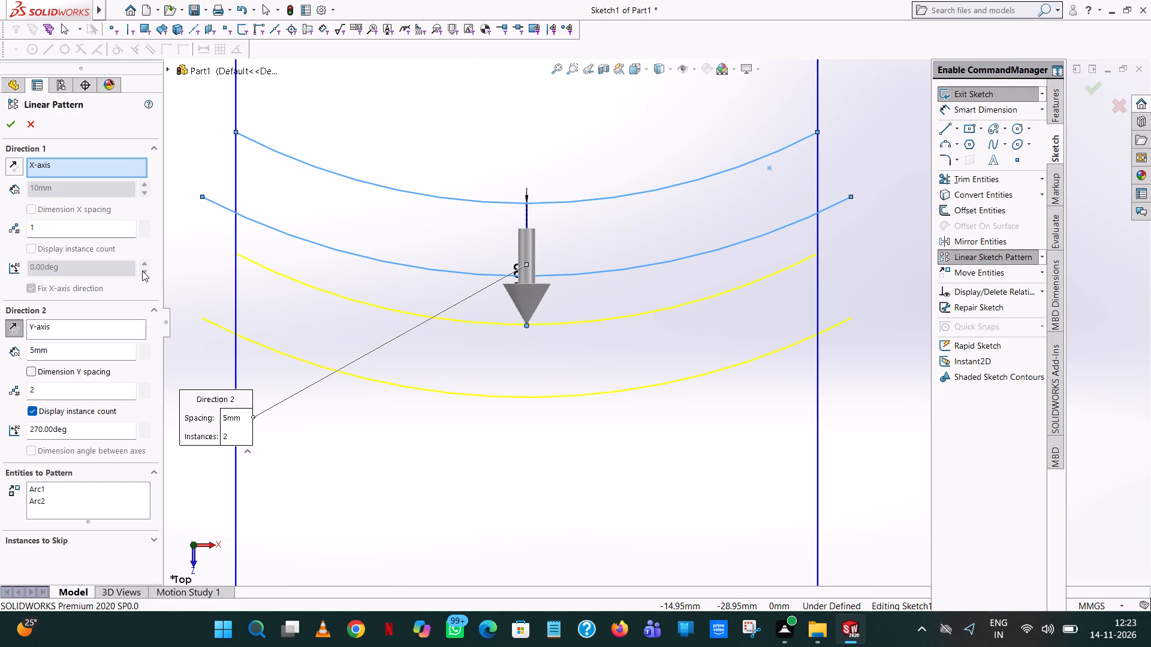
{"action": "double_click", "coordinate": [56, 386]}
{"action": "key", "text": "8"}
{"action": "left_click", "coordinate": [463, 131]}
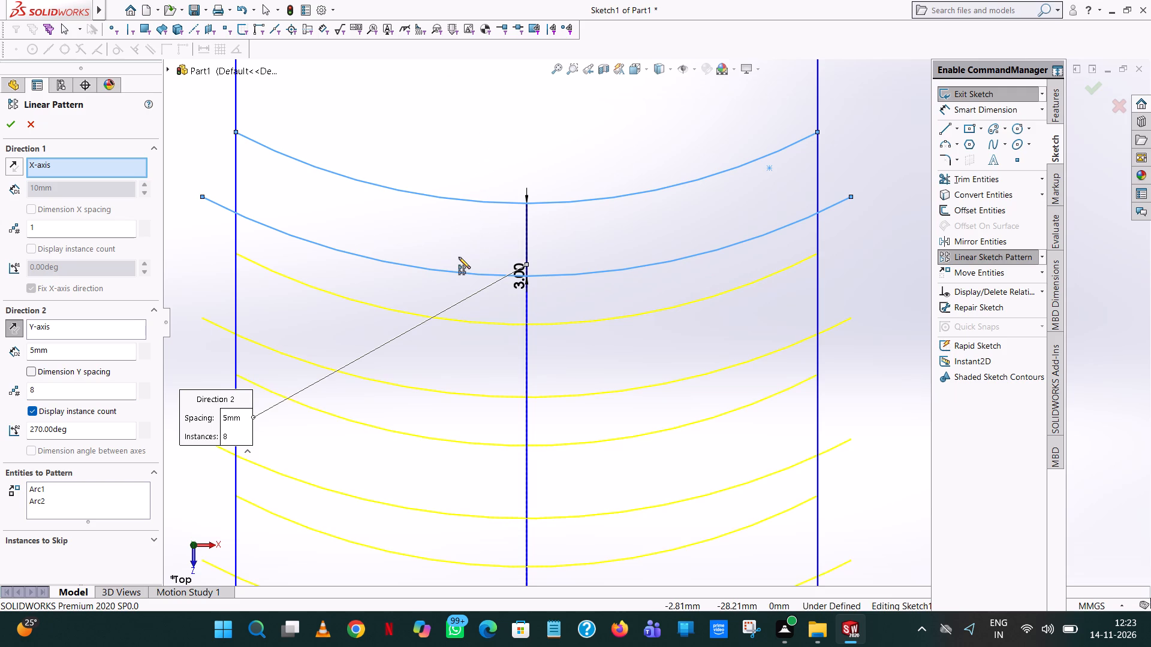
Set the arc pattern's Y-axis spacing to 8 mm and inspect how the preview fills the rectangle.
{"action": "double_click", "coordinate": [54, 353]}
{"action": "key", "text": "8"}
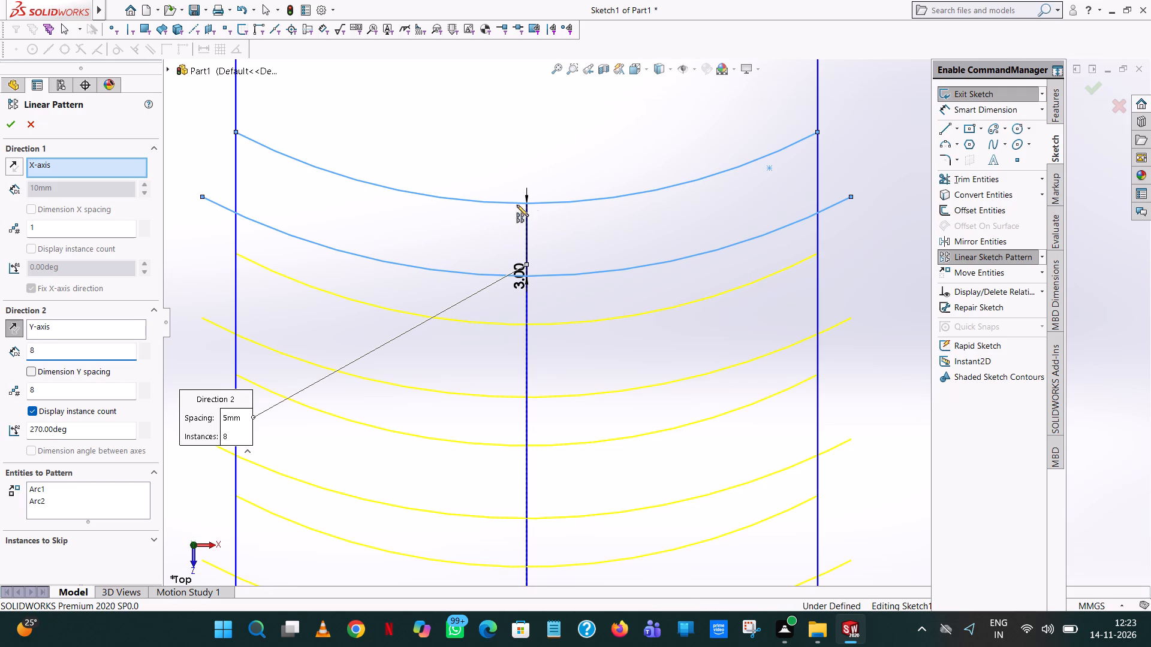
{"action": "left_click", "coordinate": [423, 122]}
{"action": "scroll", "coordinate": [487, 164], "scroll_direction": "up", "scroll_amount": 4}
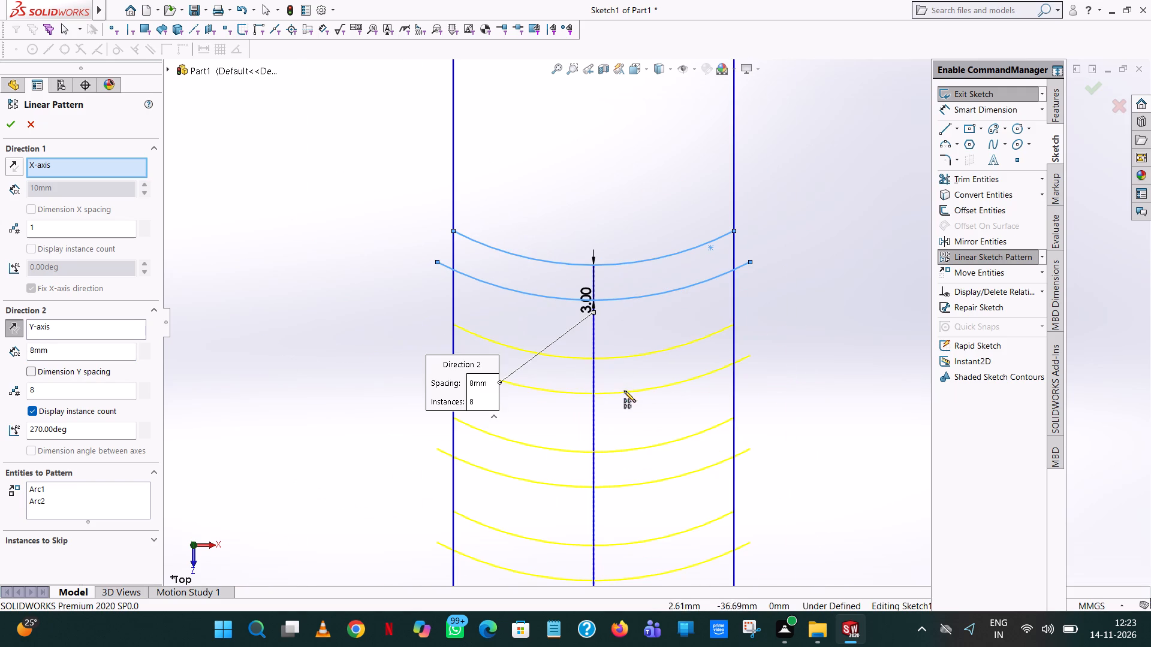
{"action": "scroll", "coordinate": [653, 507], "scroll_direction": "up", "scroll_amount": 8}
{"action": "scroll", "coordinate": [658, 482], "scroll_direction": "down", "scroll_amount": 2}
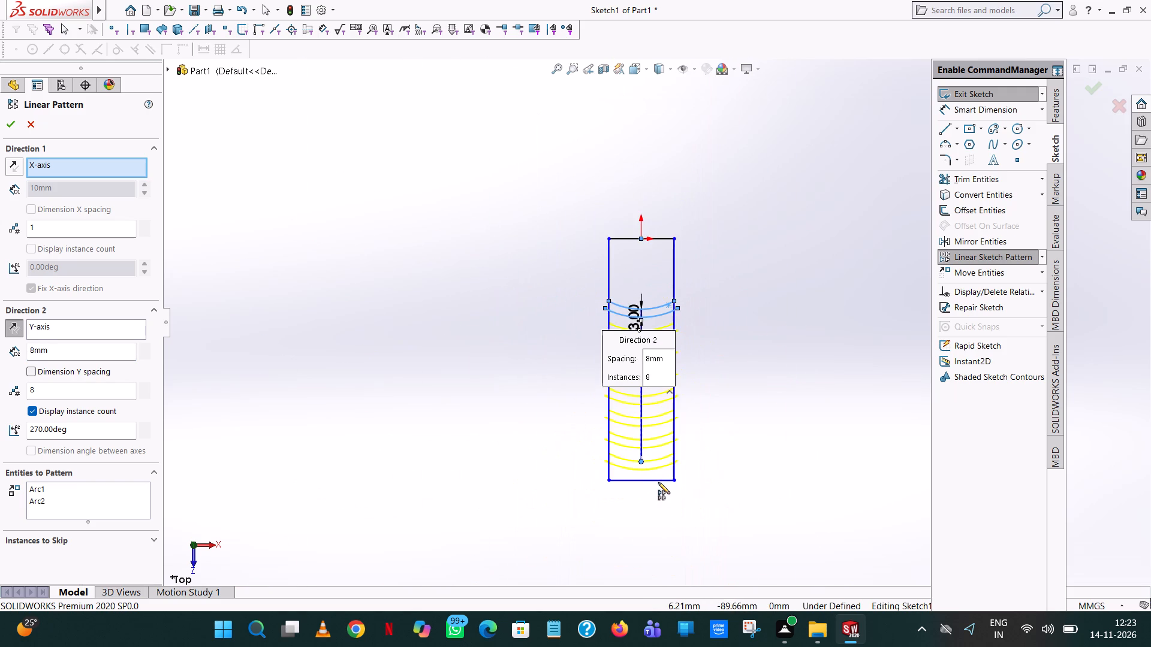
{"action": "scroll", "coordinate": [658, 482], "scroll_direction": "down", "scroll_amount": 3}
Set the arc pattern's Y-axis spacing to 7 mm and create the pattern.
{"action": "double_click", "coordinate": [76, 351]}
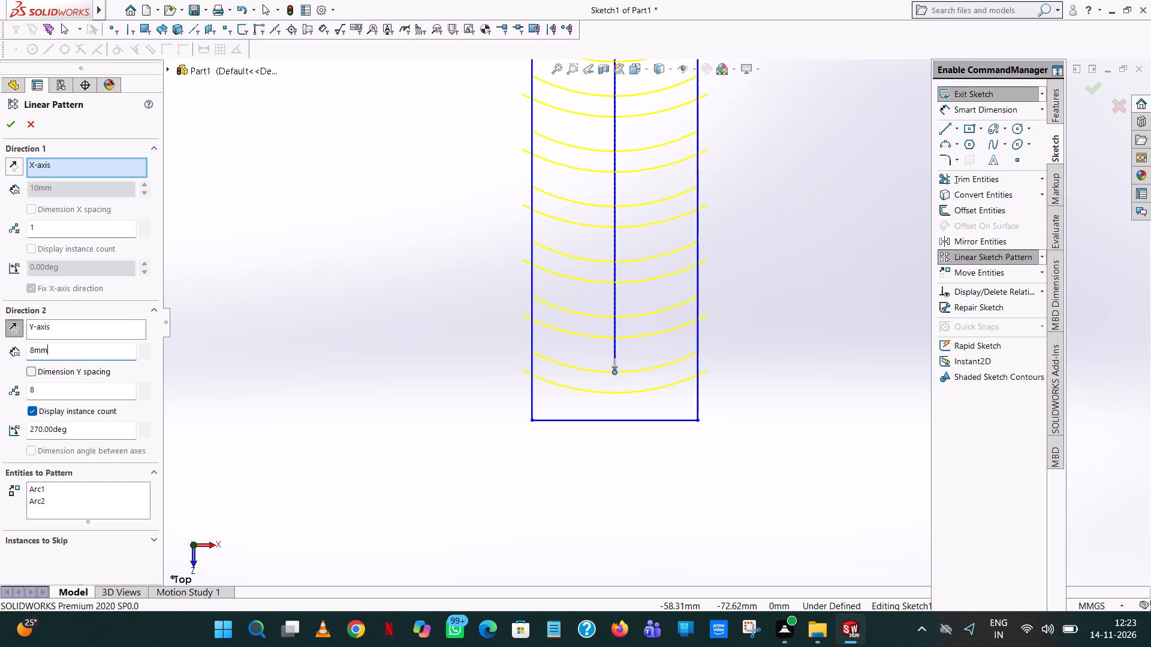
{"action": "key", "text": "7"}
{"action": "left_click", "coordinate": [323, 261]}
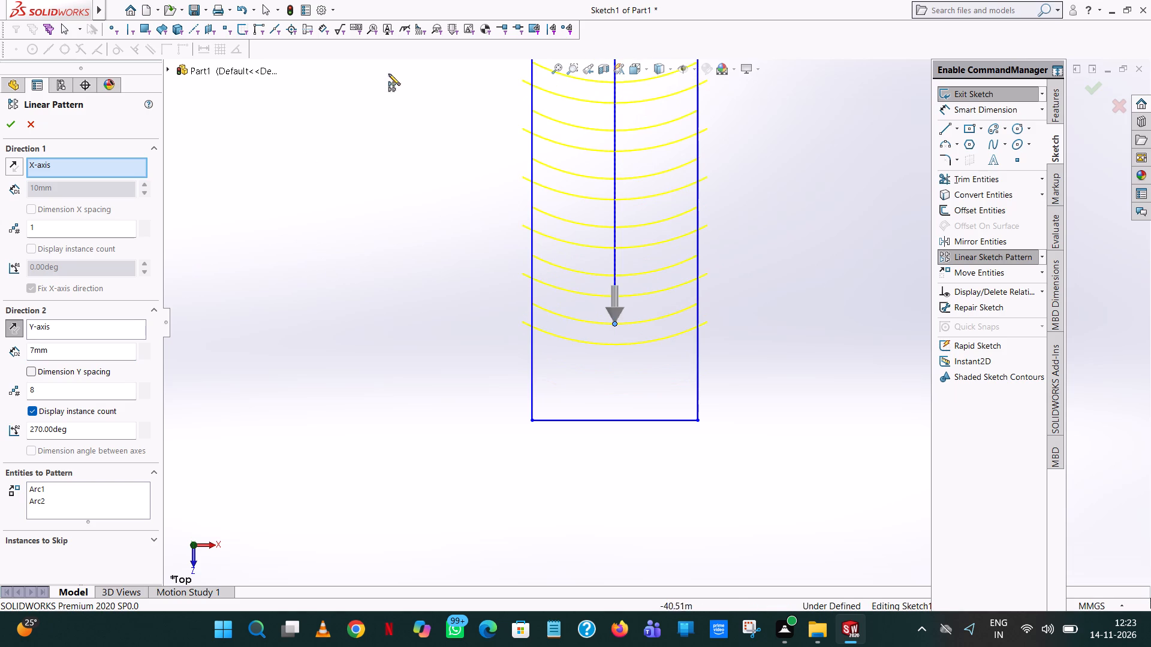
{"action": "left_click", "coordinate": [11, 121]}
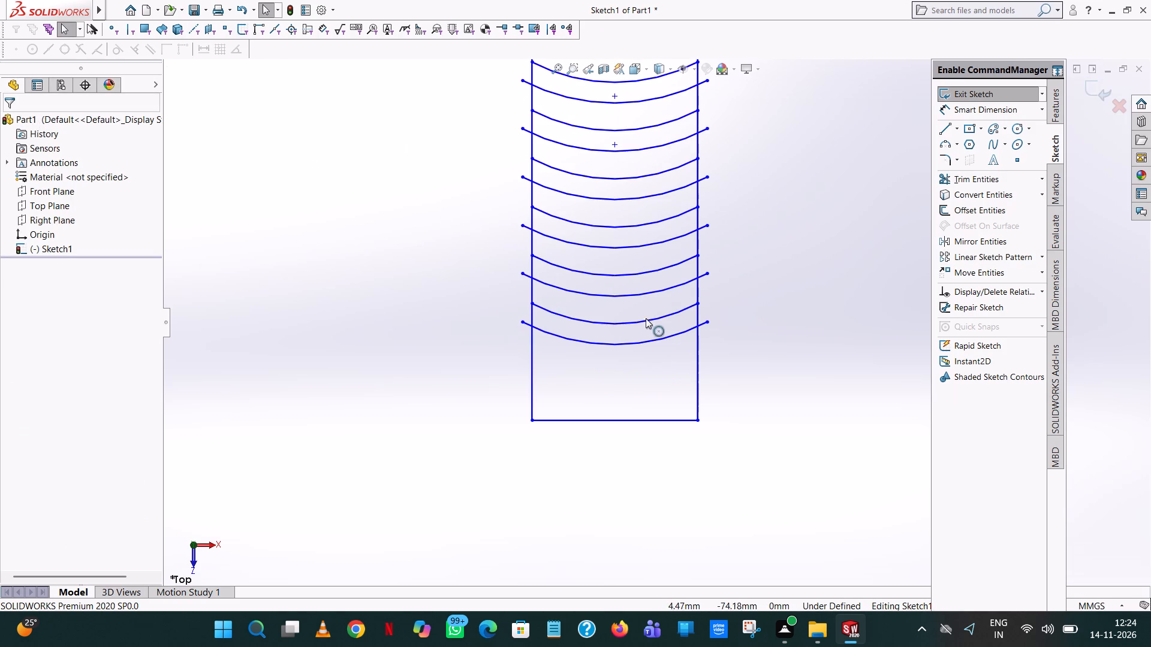
Check the distance between neighbouring patterned arcs near the rectangle's lower end using temporary lines, without keeping any line.
{"action": "scroll", "coordinate": [670, 319], "scroll_direction": "down", "scroll_amount": 7}
{"action": "left_click", "coordinate": [948, 128]}
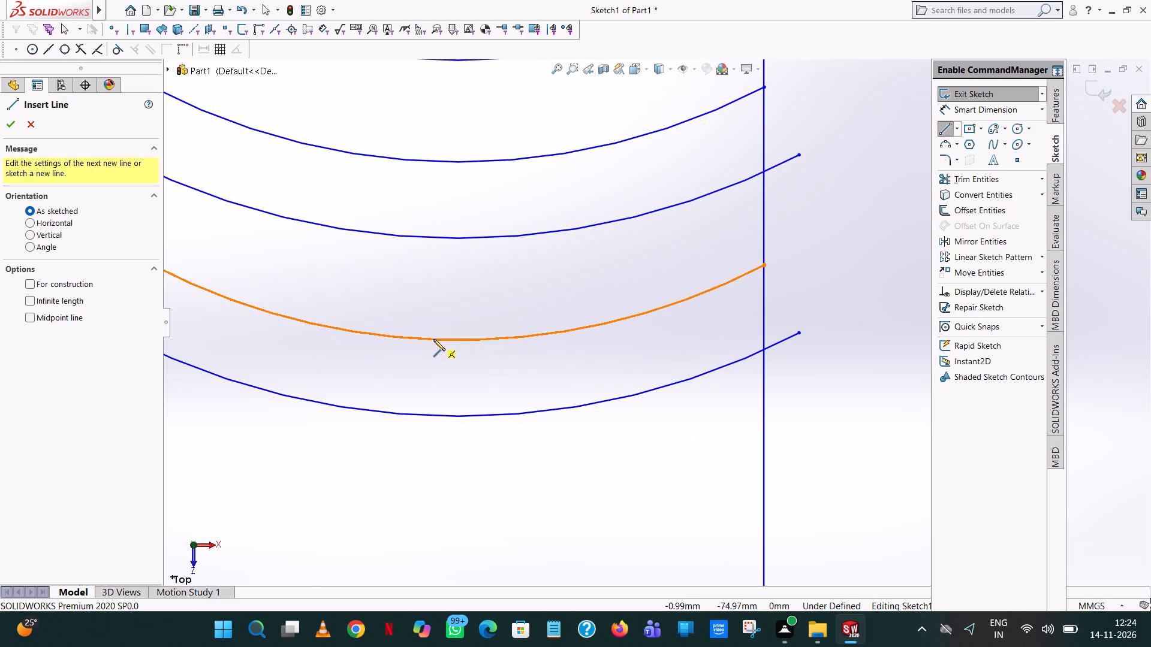
{"action": "left_click", "coordinate": [427, 338]}
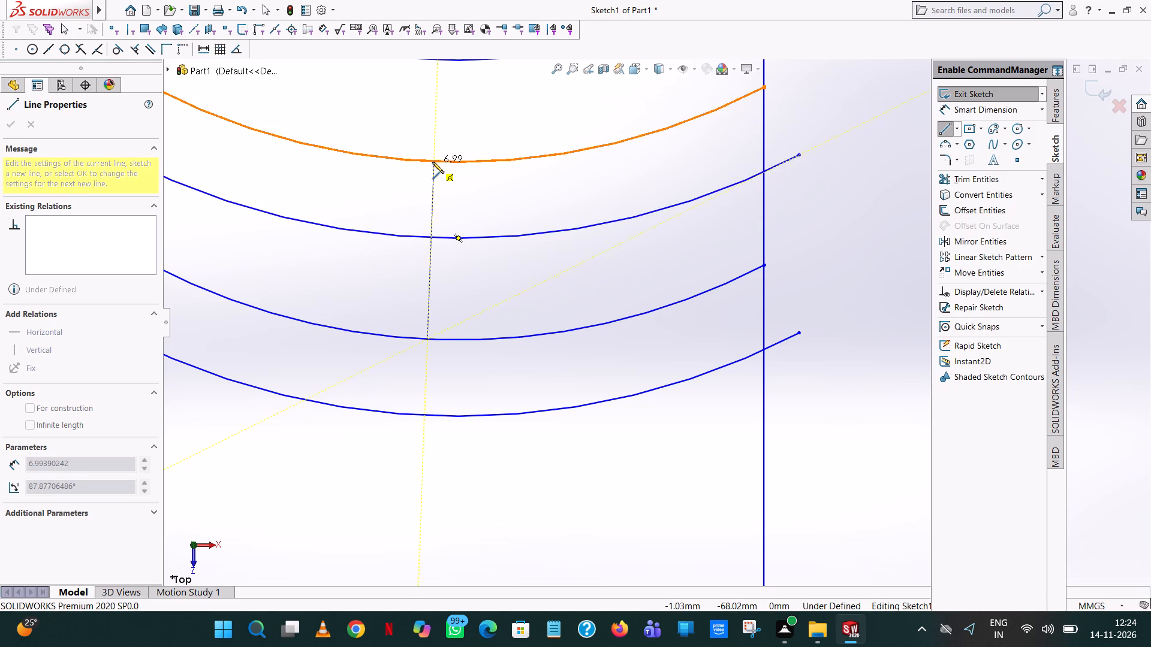
{"action": "right_click", "coordinate": [454, 207]}
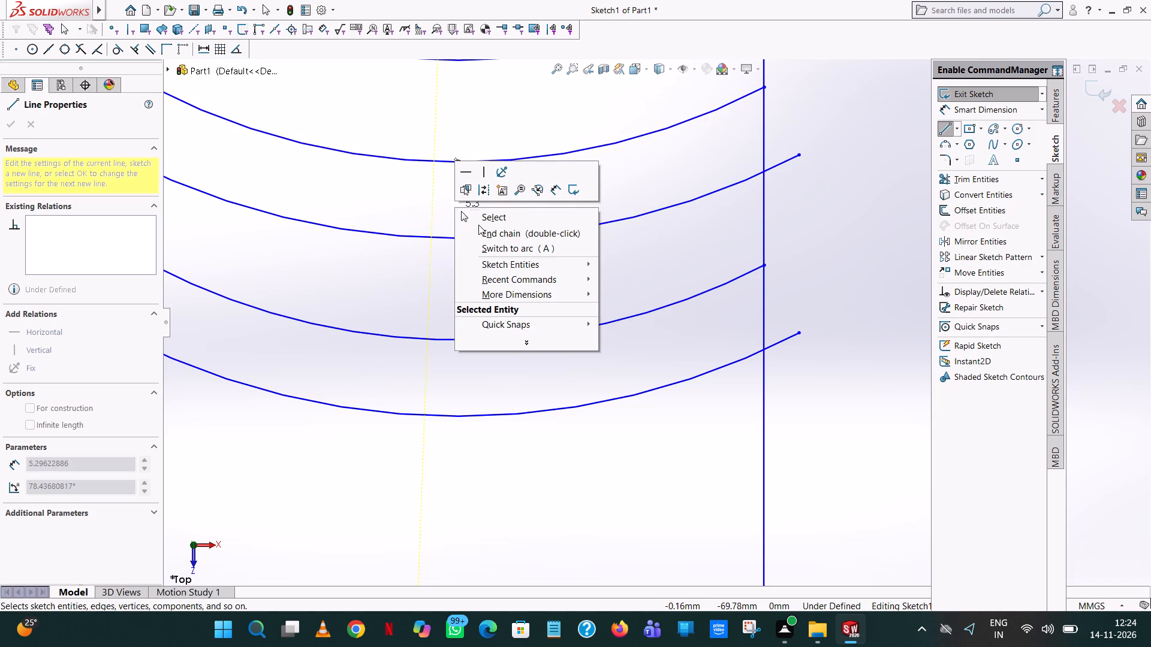
{"action": "left_click", "coordinate": [483, 215]}
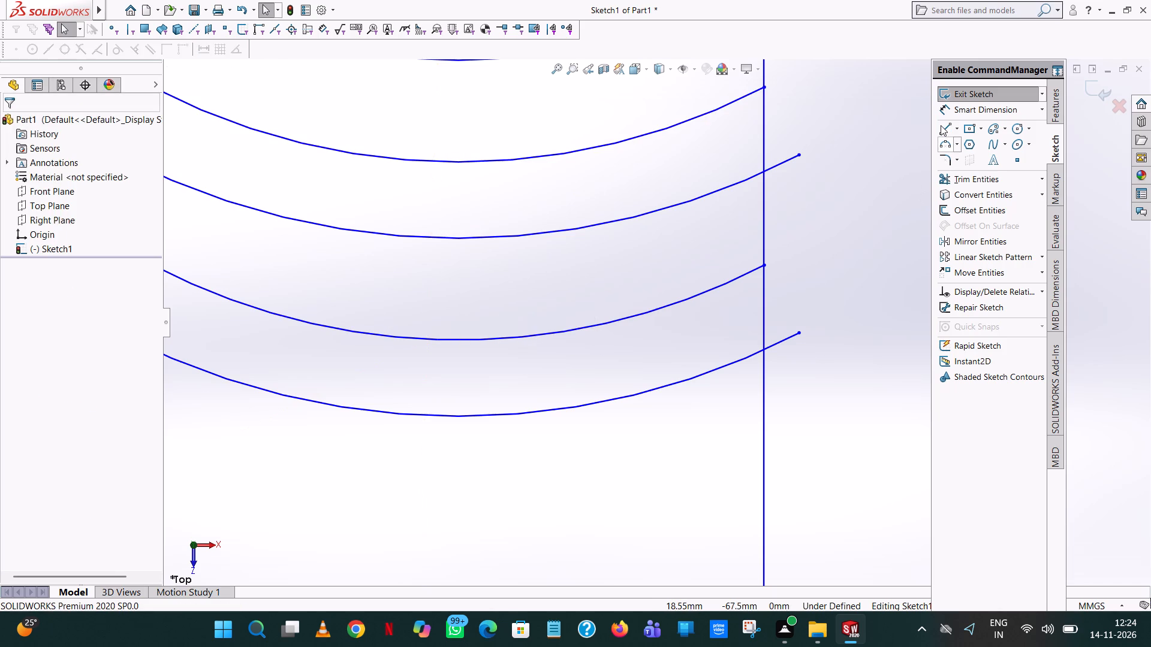
{"action": "left_click", "coordinate": [941, 125]}
{"action": "scroll", "coordinate": [547, 339], "scroll_direction": "up", "scroll_amount": 6}
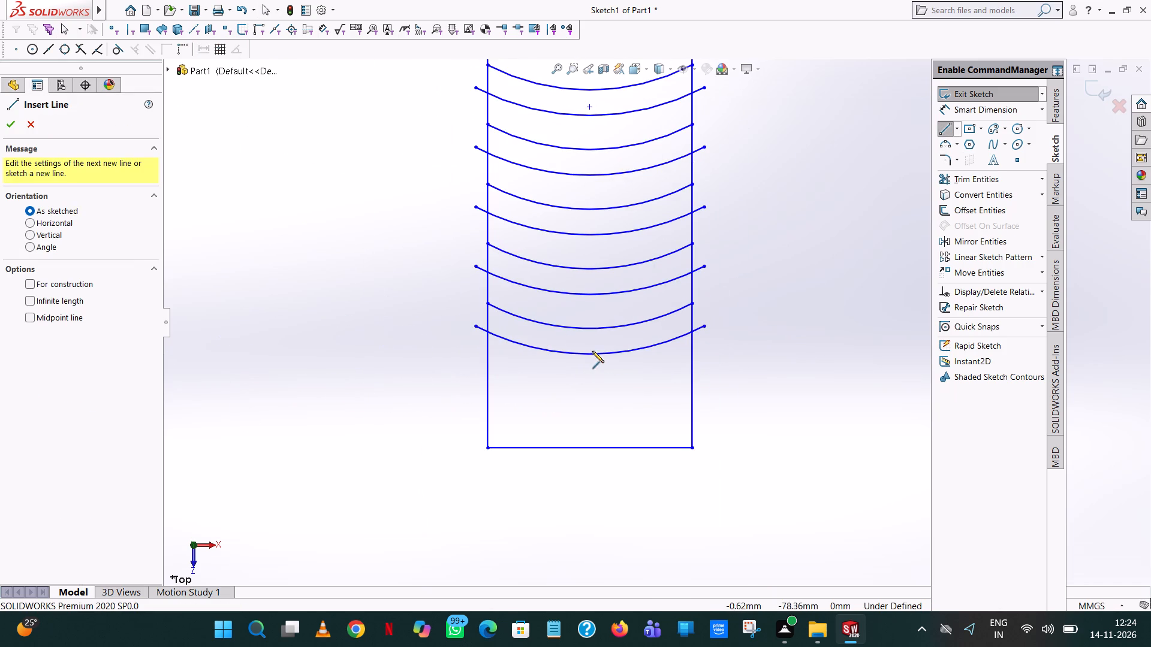
{"action": "left_click", "coordinate": [589, 355]}
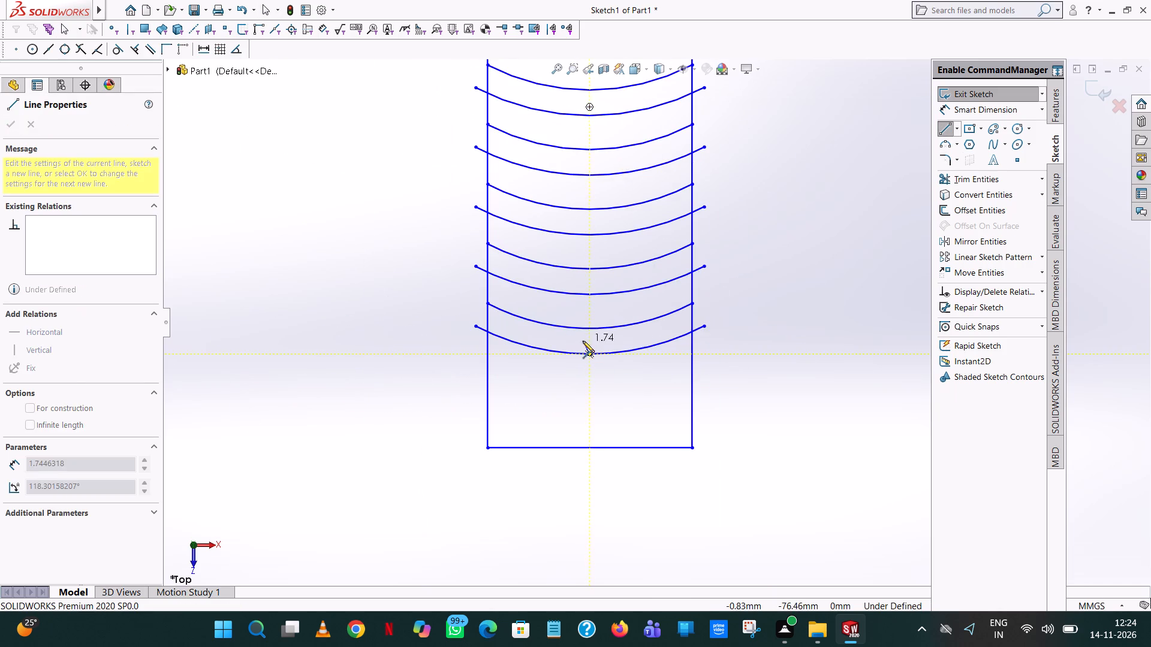
{"action": "scroll", "coordinate": [583, 341], "scroll_direction": "down", "scroll_amount": 7}
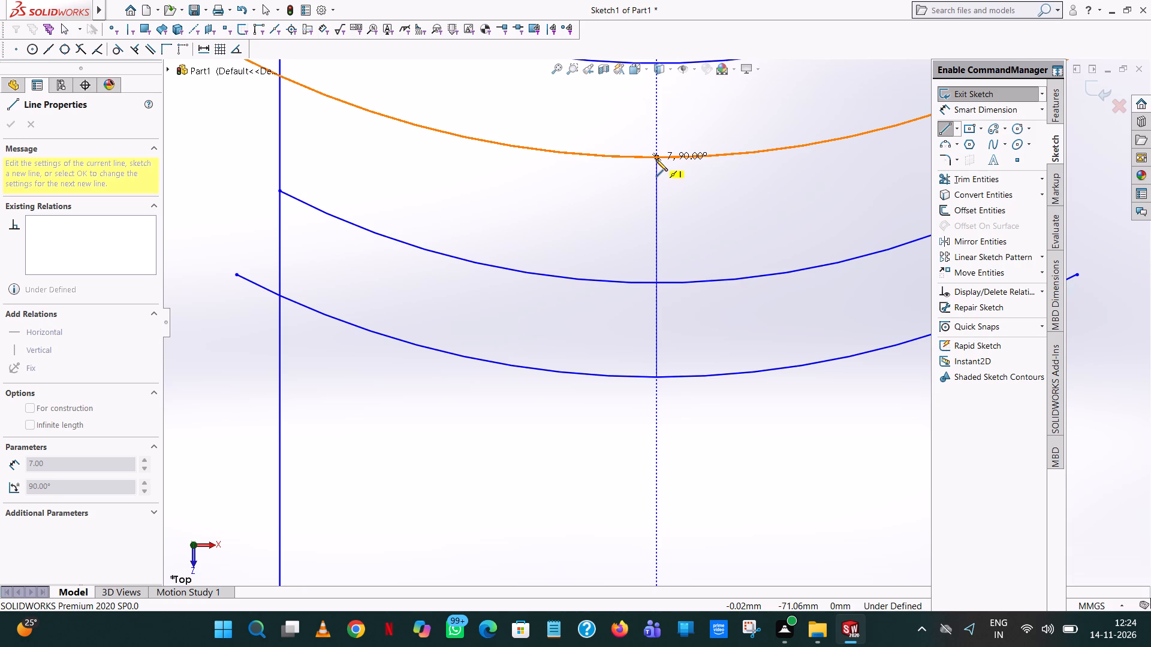
{"action": "scroll", "coordinate": [656, 159], "scroll_direction": "up", "scroll_amount": 5}
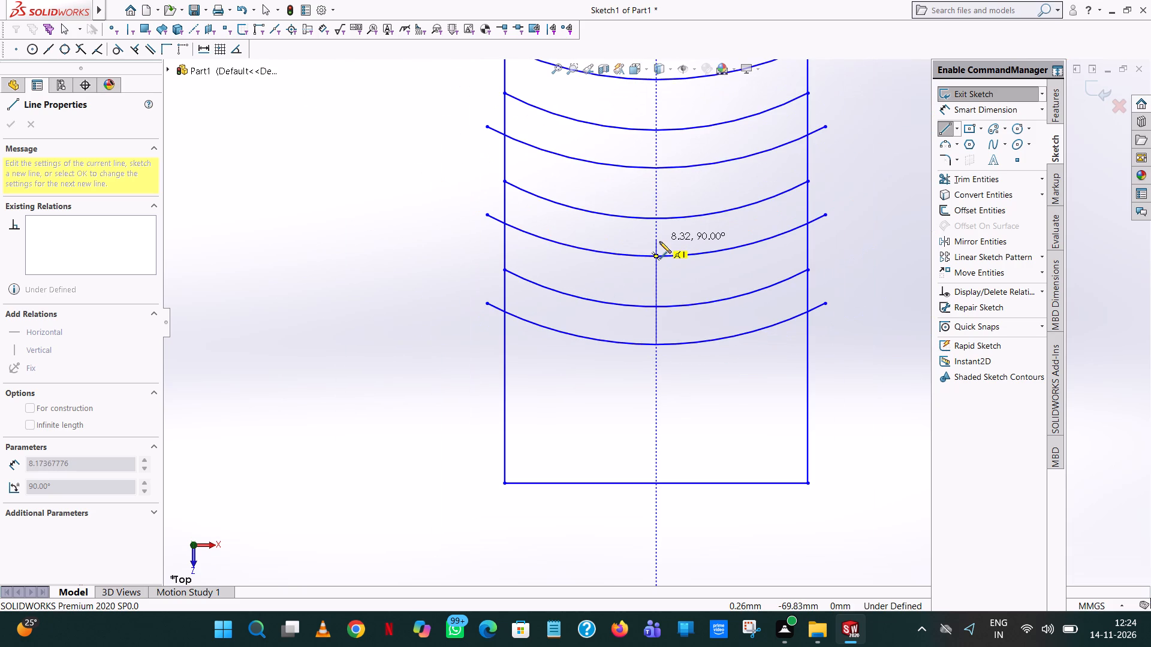
{"action": "right_click", "coordinate": [659, 241]}
{"action": "left_click", "coordinate": [679, 249]}
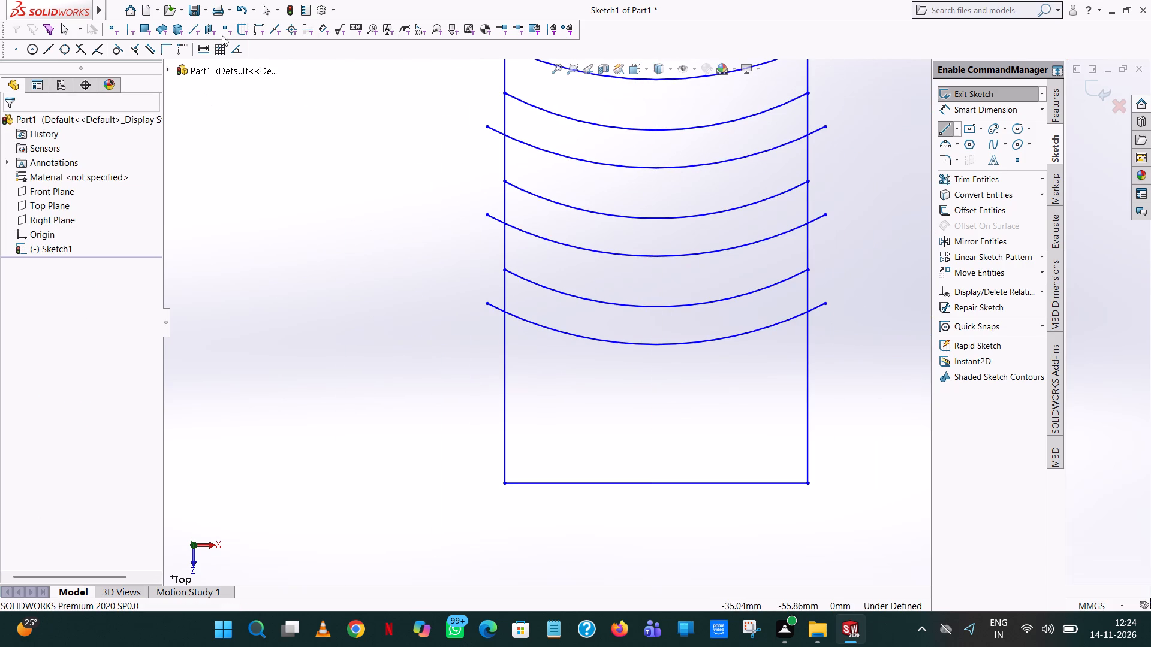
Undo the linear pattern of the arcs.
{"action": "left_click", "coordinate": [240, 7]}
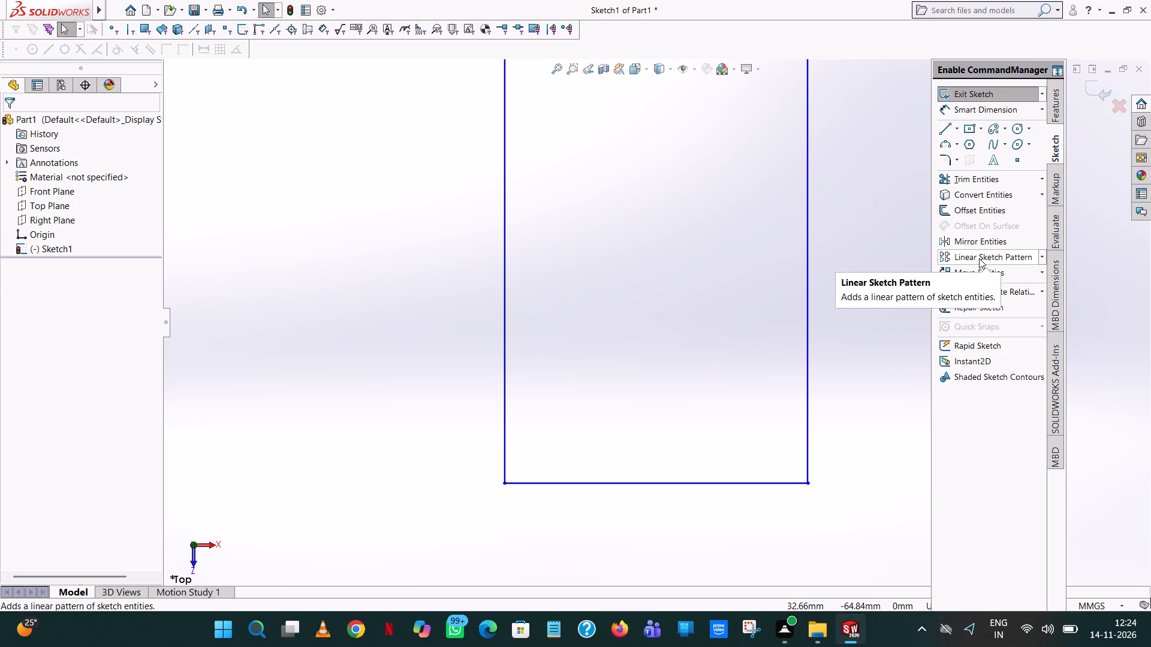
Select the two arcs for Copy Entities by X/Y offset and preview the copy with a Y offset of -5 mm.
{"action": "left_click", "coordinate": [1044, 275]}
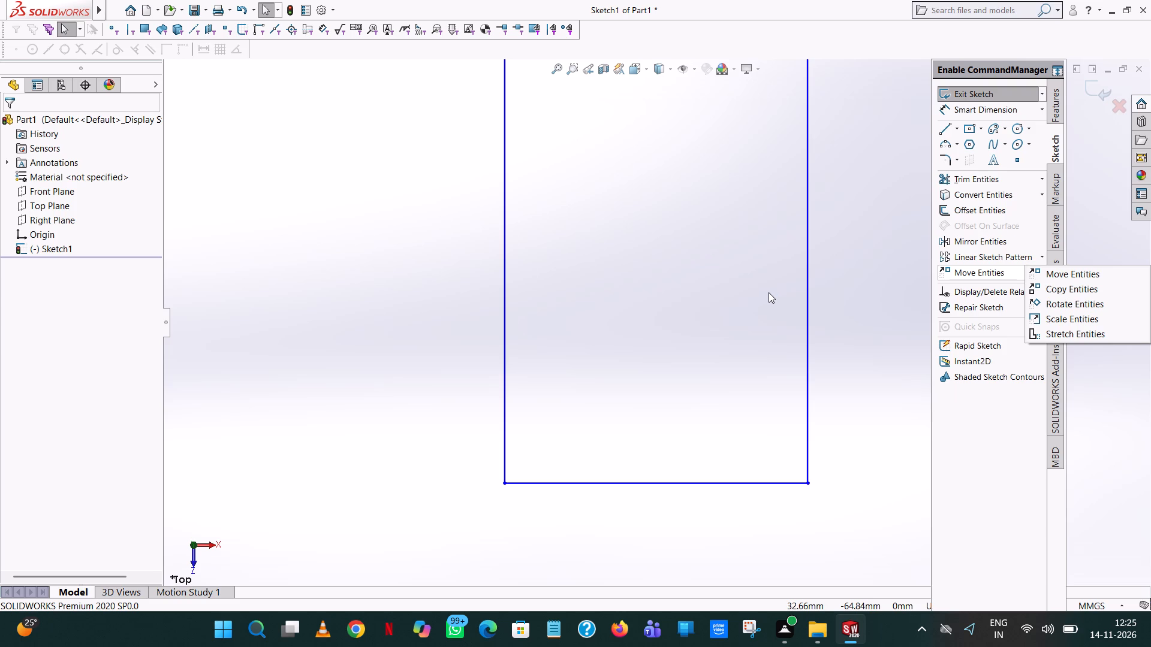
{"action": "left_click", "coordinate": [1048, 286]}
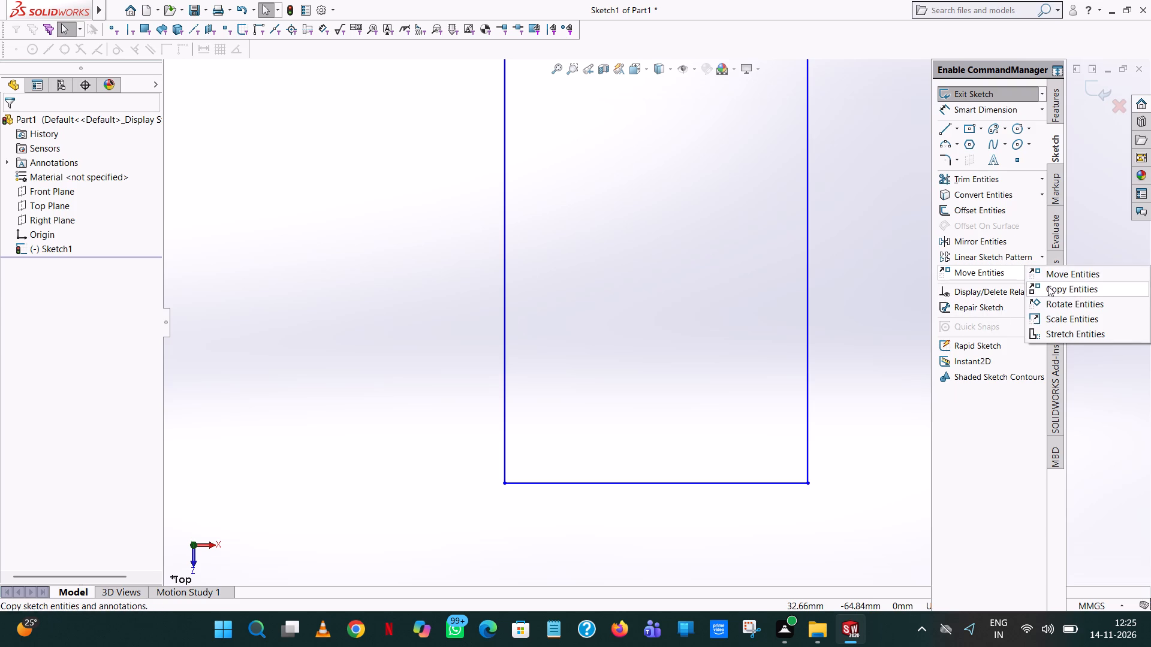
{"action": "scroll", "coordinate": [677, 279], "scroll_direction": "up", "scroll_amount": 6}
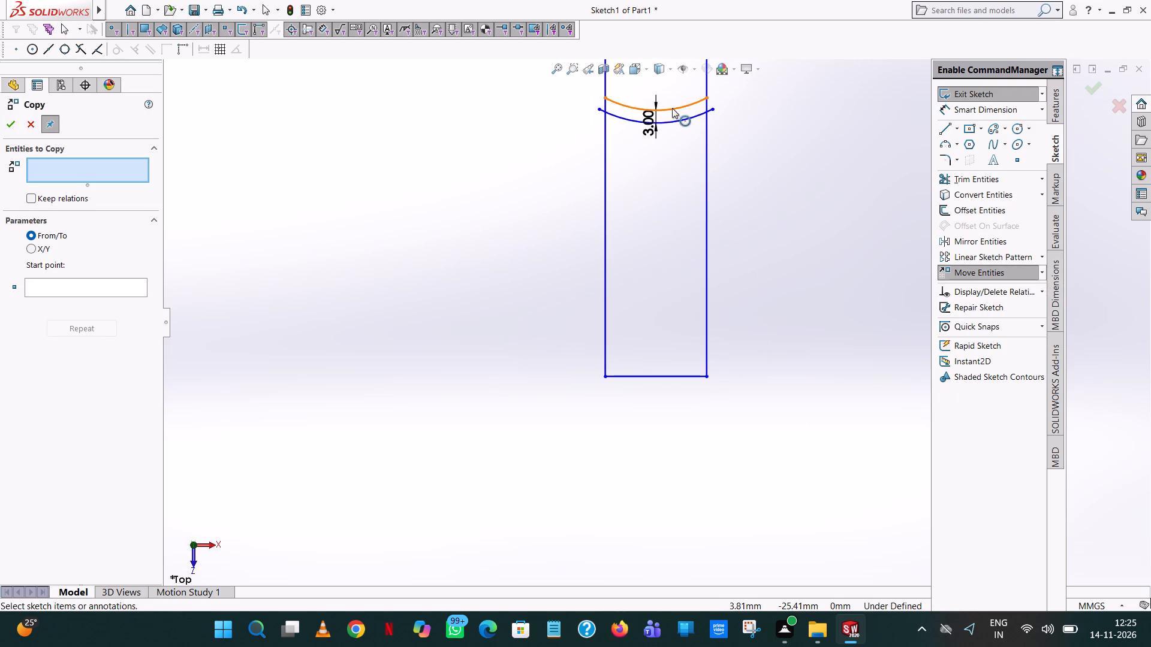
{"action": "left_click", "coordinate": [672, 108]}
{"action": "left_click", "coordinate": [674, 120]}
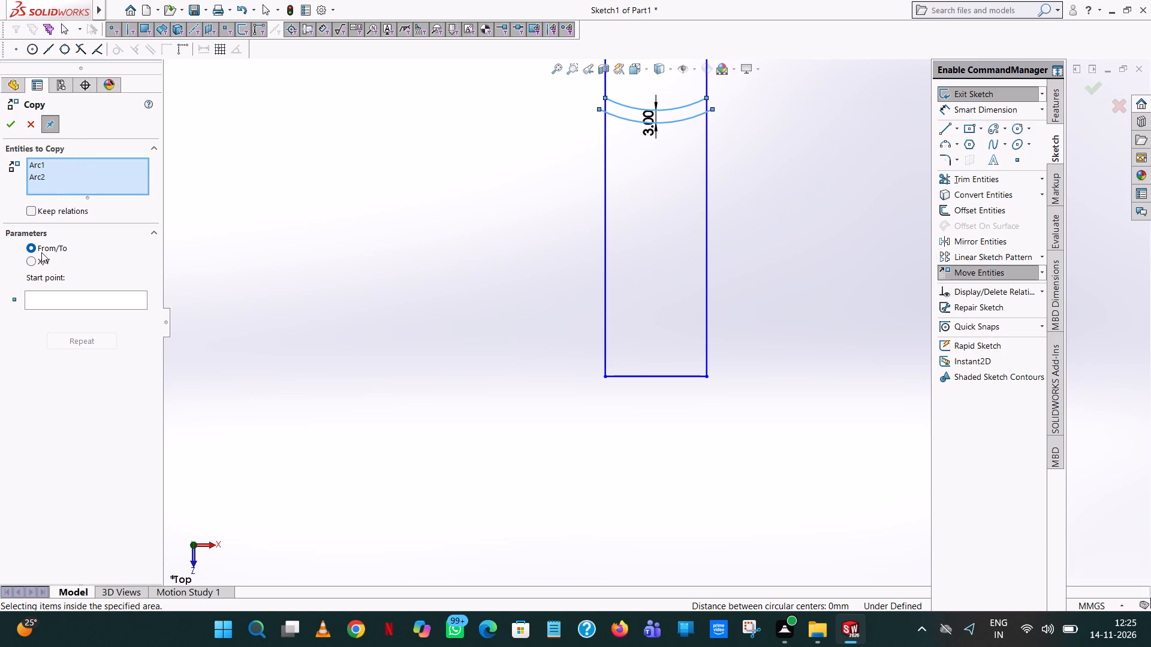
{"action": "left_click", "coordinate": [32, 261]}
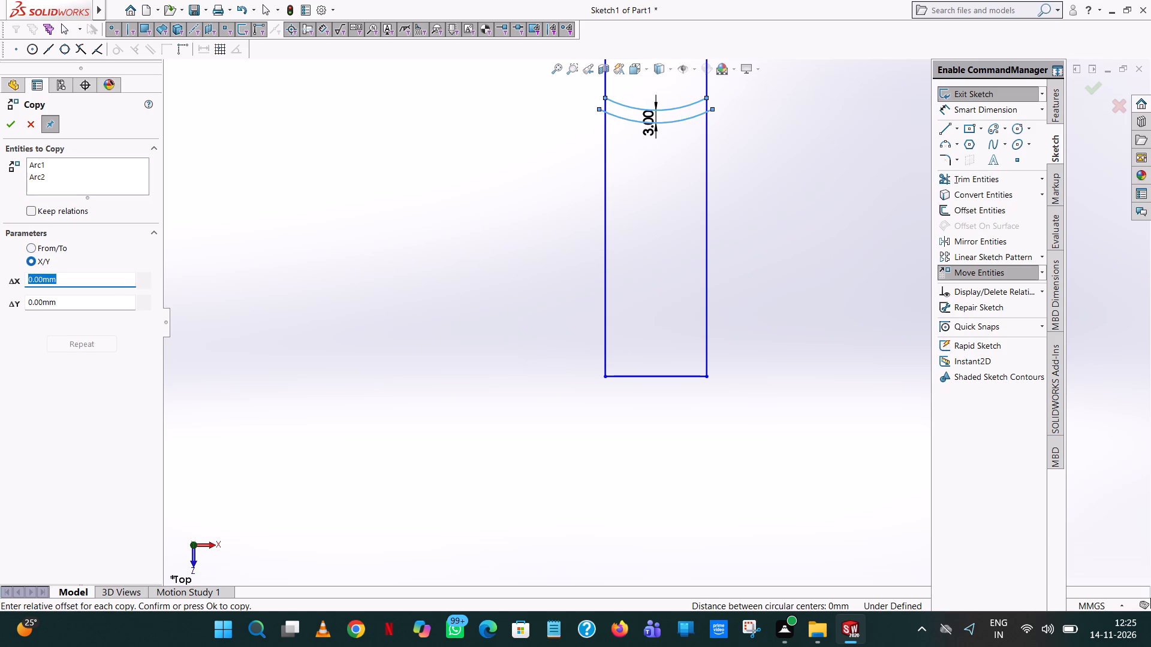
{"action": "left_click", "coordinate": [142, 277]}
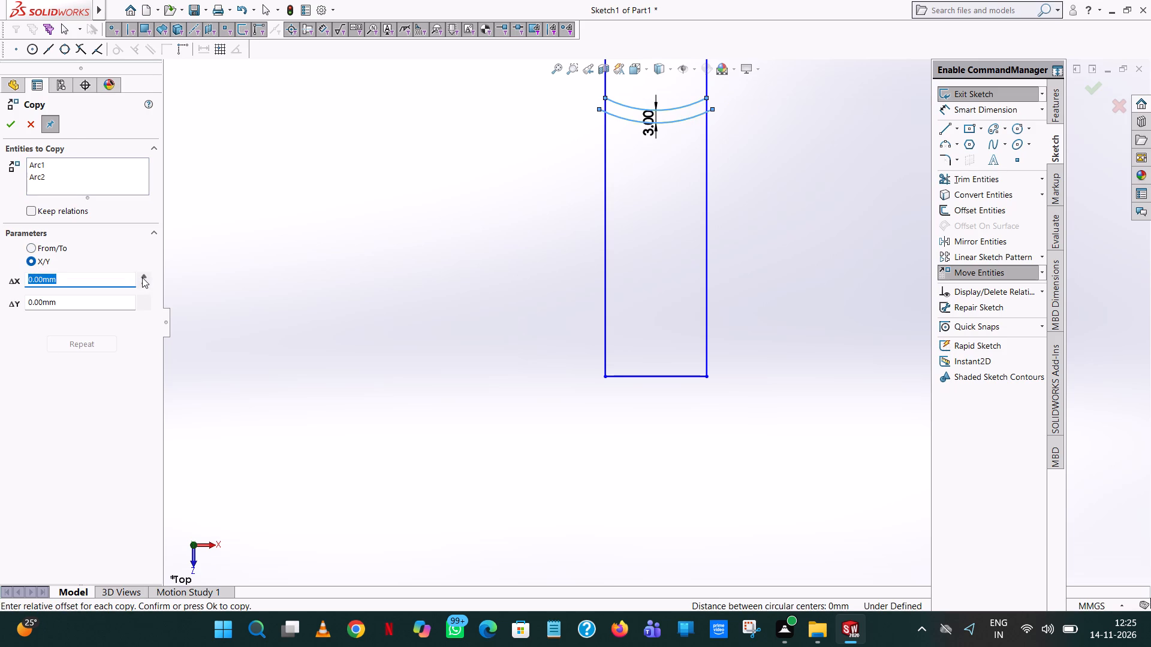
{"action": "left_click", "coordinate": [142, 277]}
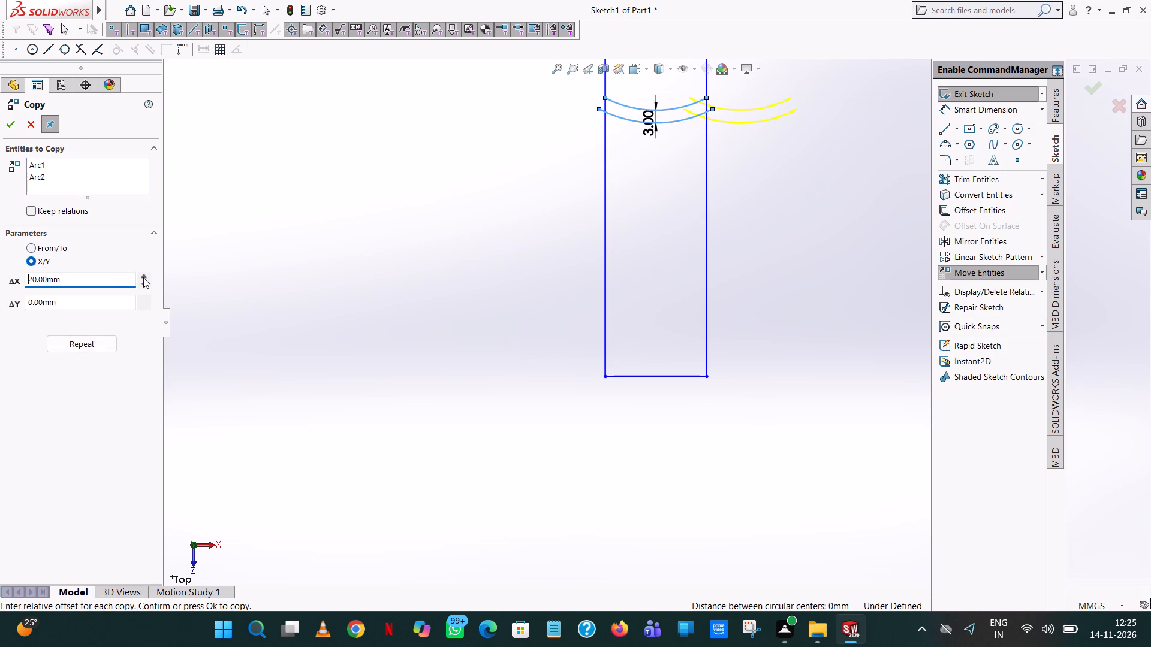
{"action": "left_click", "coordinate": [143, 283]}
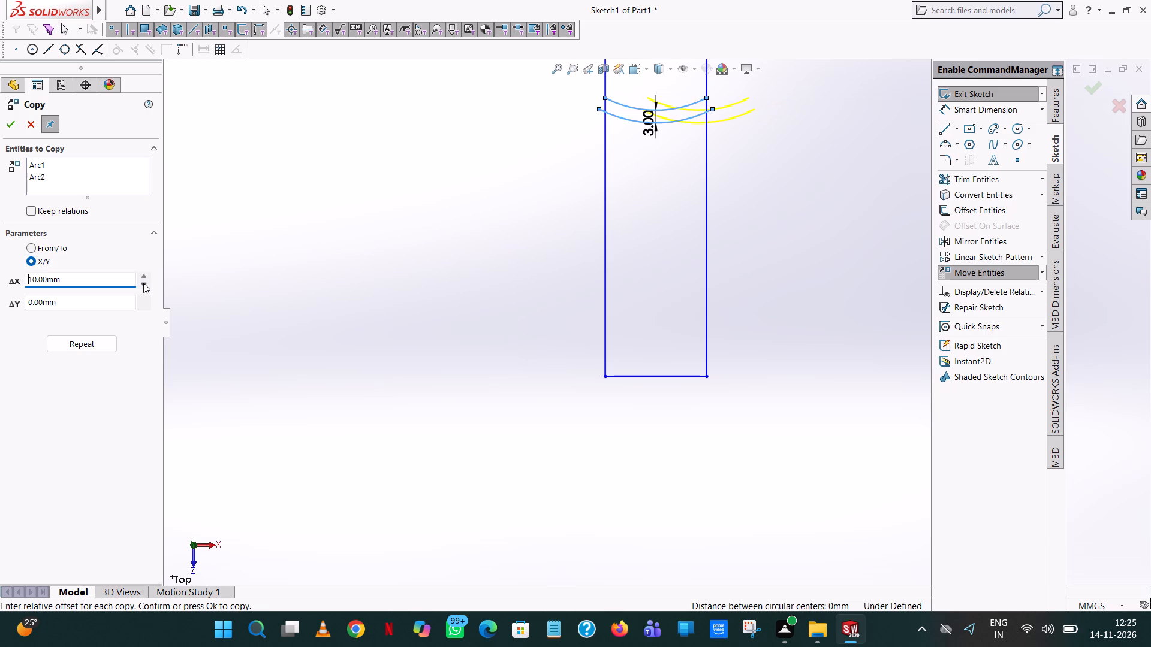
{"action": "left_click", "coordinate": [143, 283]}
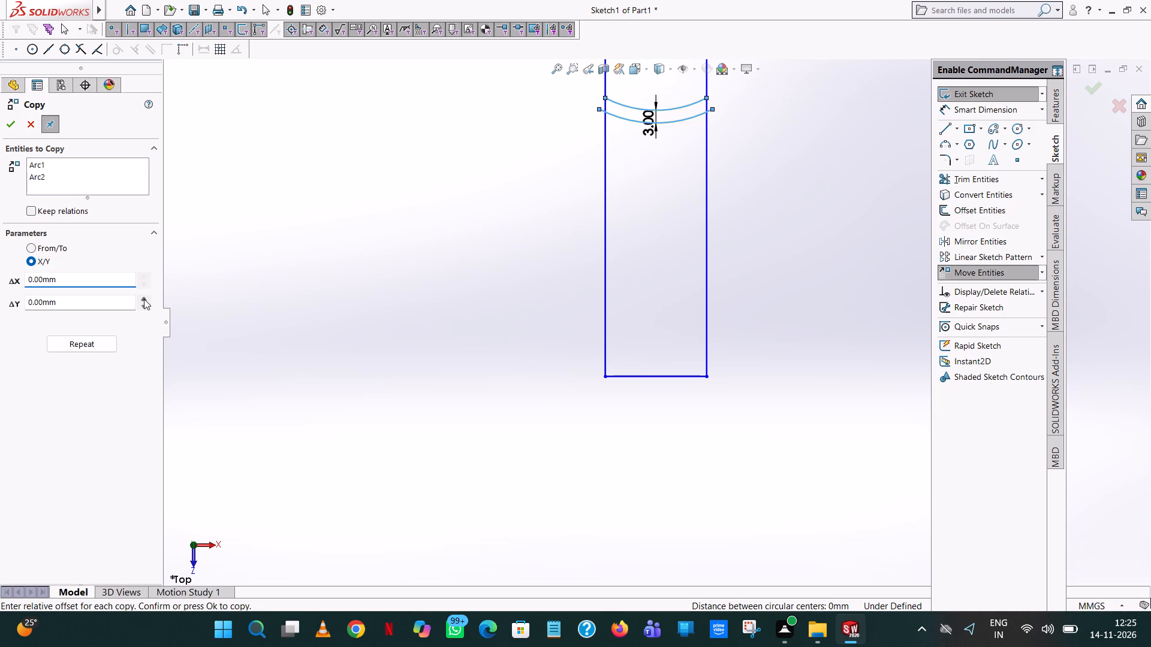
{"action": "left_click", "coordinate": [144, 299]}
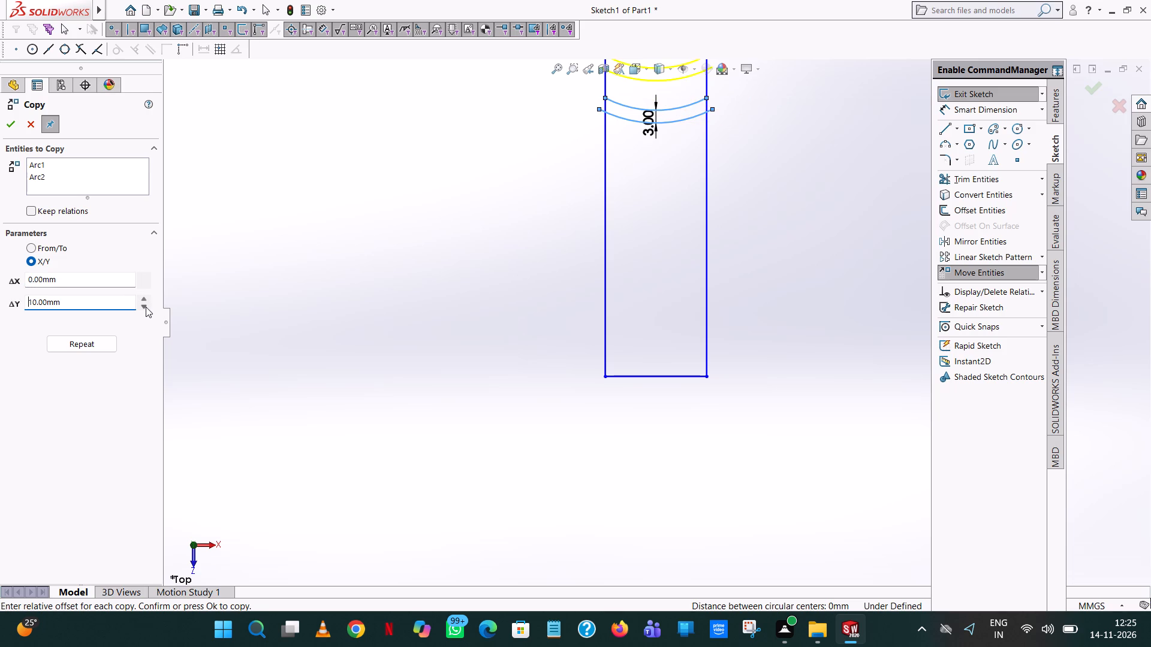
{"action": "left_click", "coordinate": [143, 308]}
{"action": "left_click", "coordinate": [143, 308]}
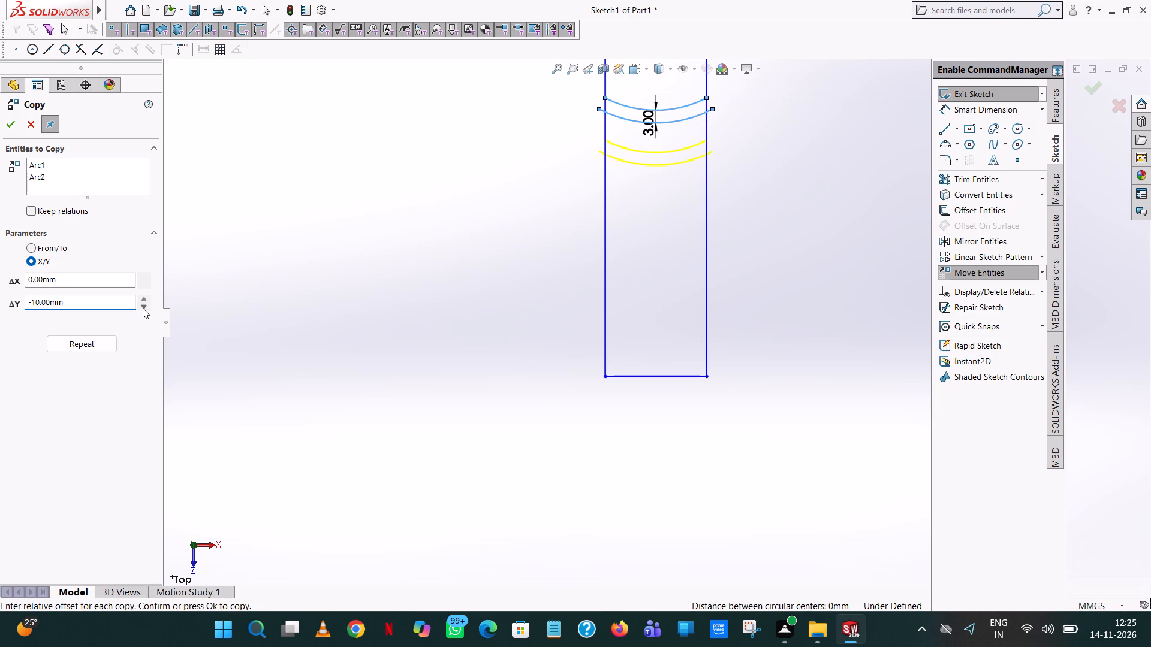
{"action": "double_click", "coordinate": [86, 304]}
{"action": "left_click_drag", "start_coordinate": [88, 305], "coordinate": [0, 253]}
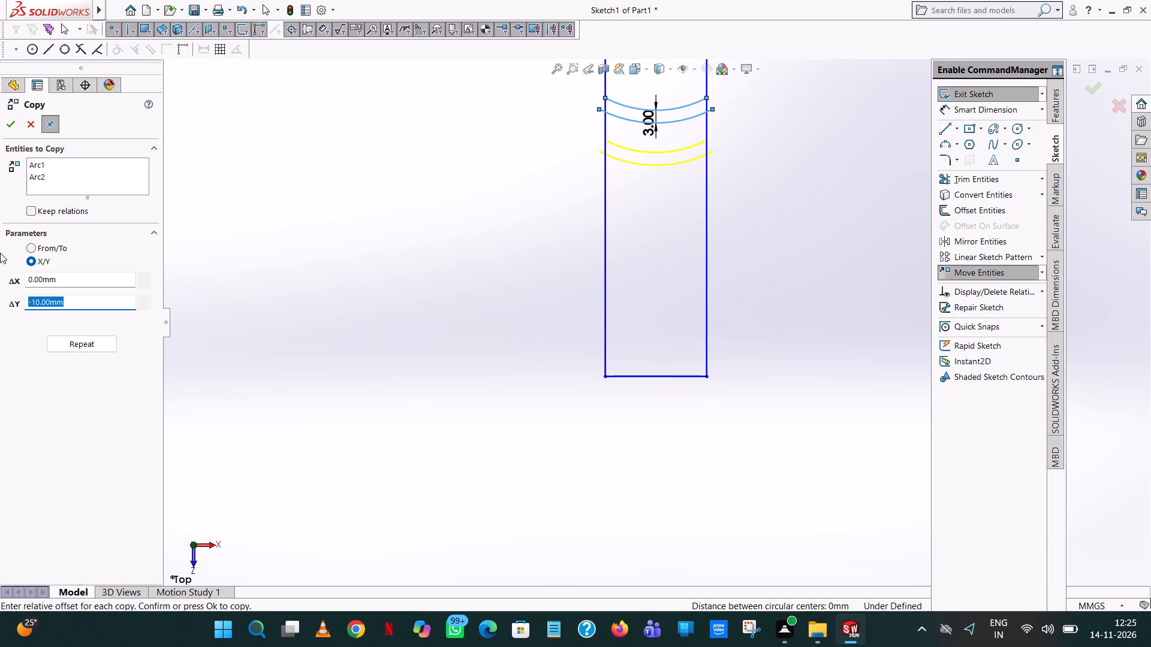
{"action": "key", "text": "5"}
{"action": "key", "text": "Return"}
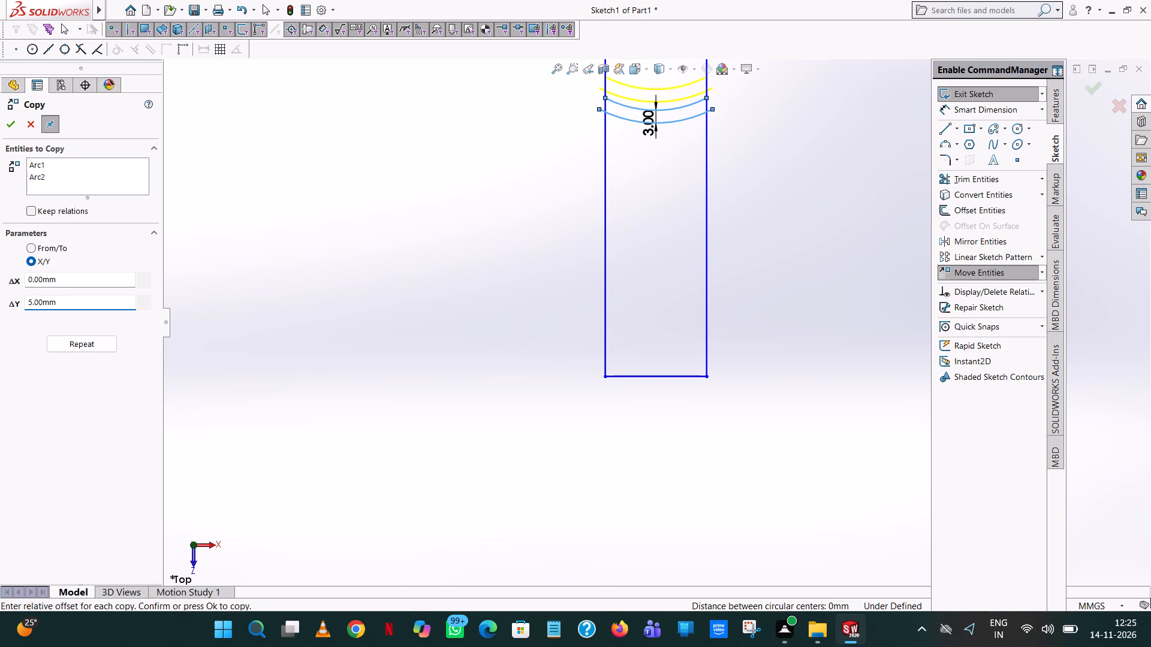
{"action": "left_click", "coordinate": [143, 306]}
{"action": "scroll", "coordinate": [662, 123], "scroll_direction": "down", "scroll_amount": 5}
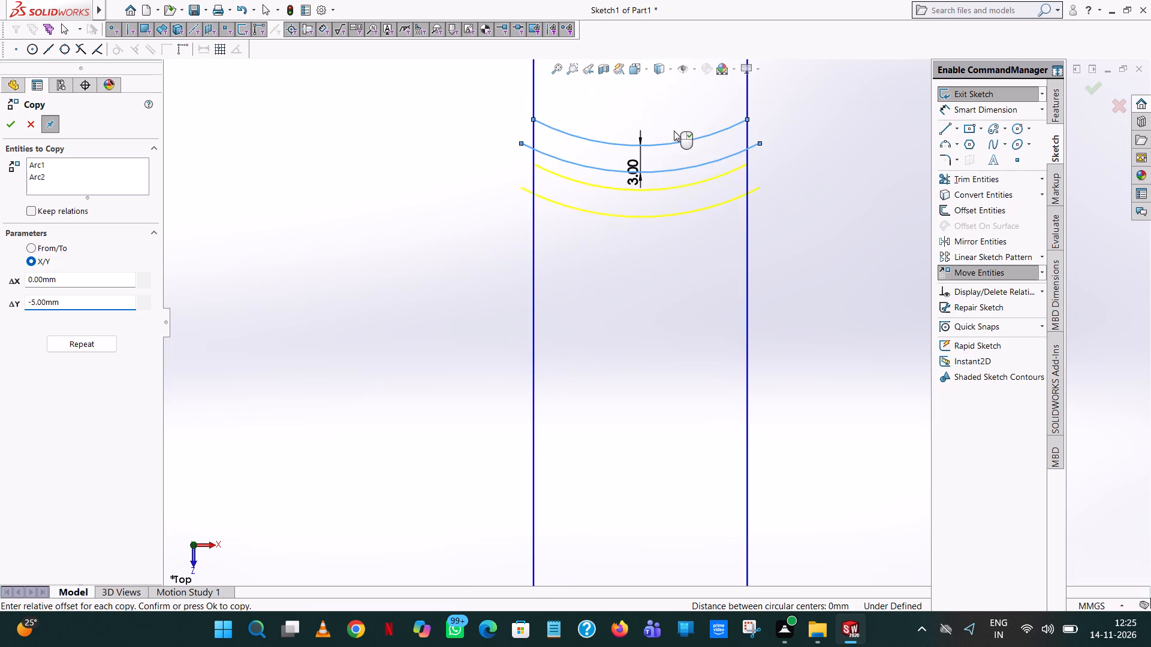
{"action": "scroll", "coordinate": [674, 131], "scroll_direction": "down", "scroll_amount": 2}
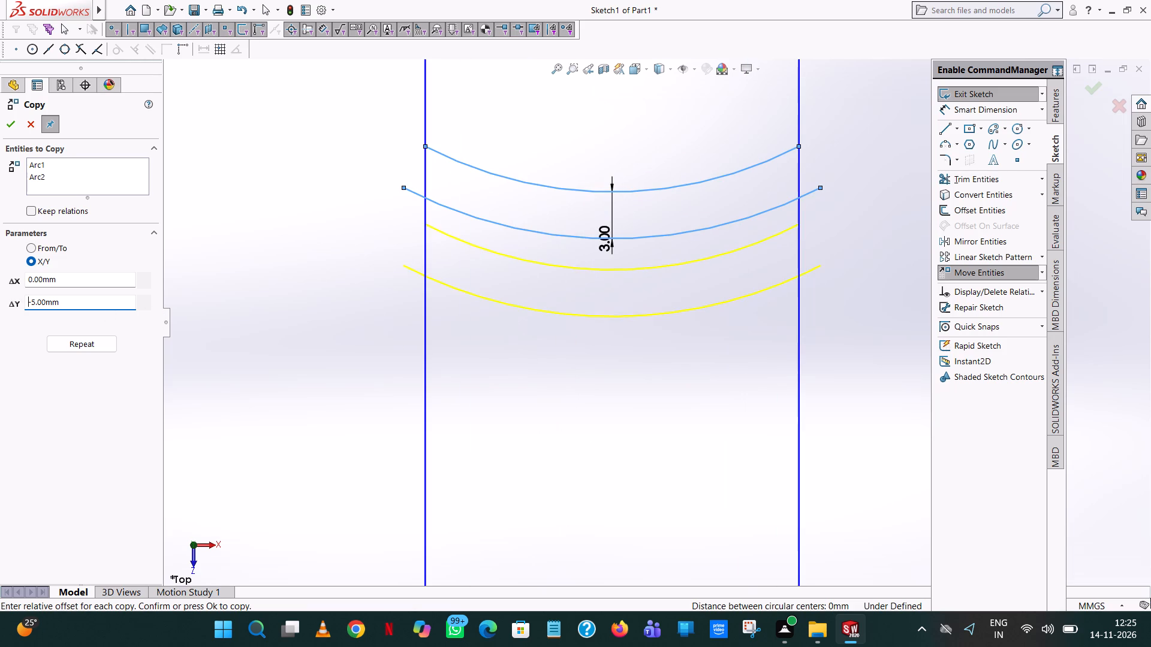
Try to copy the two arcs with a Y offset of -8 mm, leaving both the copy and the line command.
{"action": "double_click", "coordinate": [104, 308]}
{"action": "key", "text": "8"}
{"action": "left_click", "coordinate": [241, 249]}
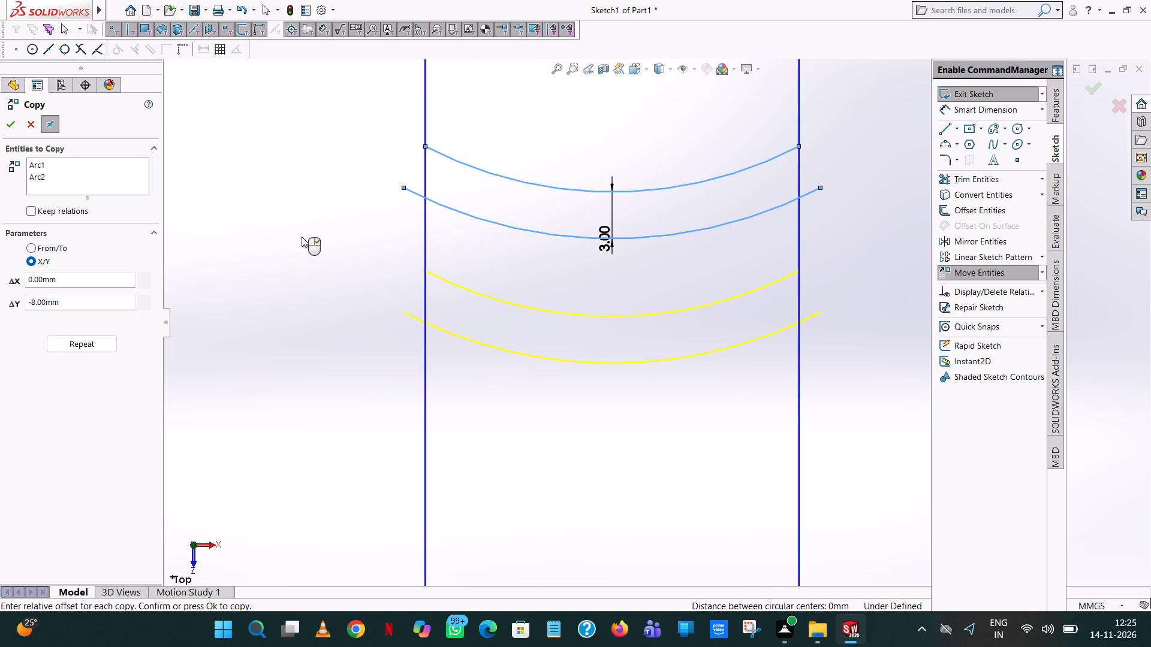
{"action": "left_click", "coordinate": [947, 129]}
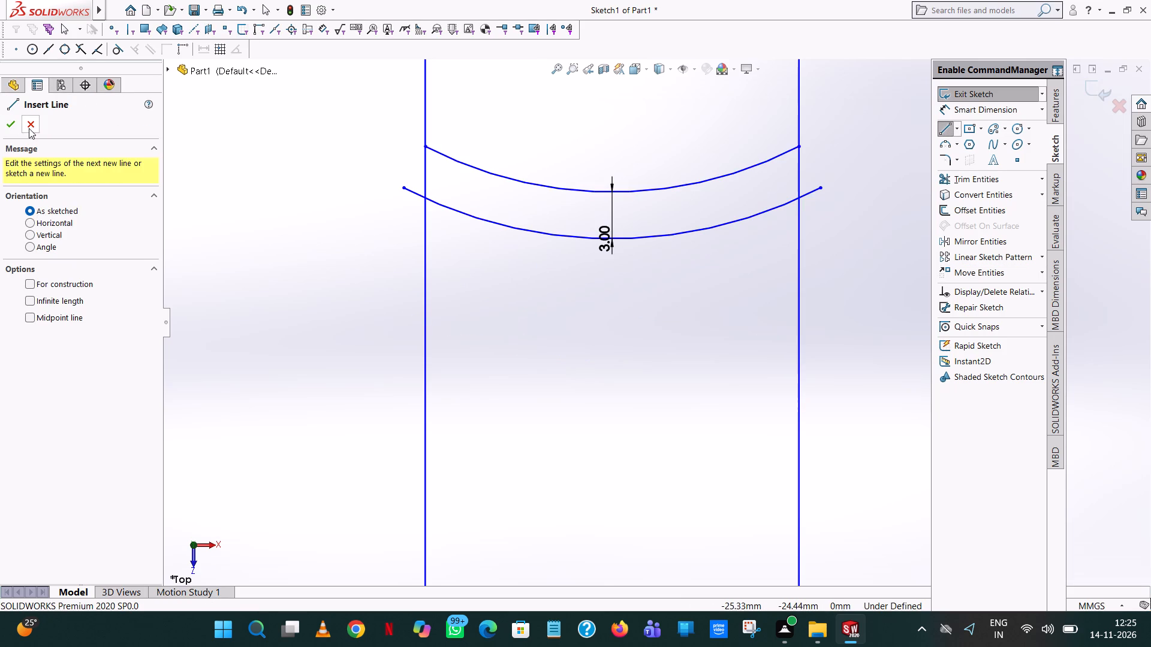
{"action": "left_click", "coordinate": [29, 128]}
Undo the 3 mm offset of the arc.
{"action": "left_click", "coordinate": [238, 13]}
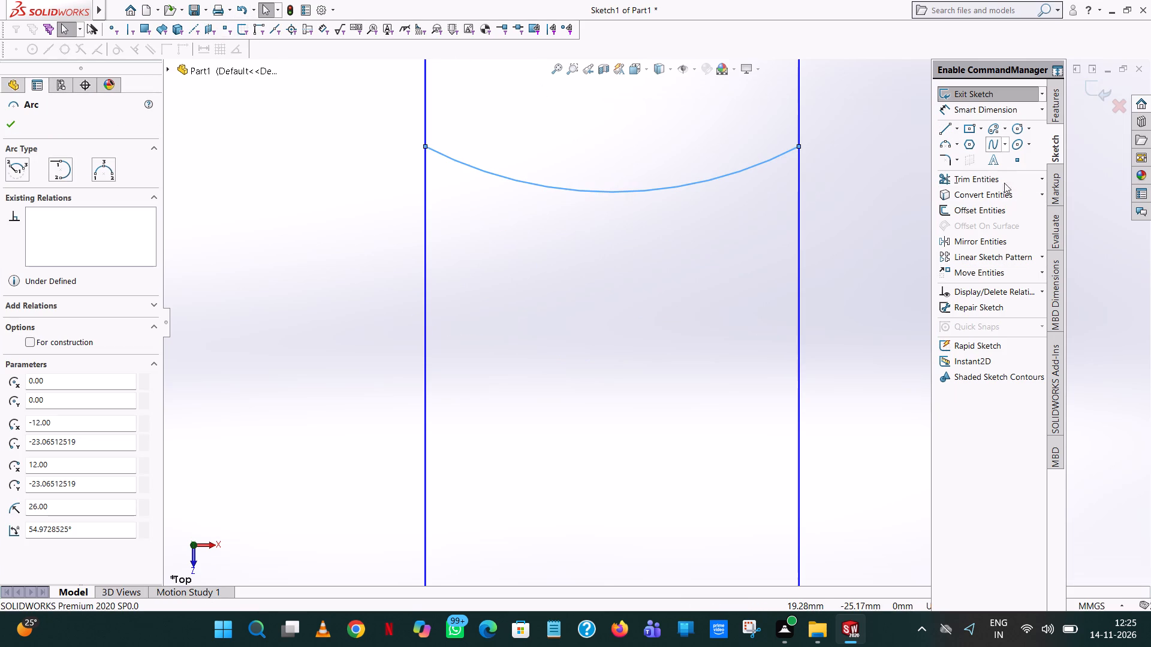
Offset the 26 mm radius arc by 3 mm toward the rectangle's lower end, with its dimension added.
{"action": "left_click", "coordinate": [966, 204]}
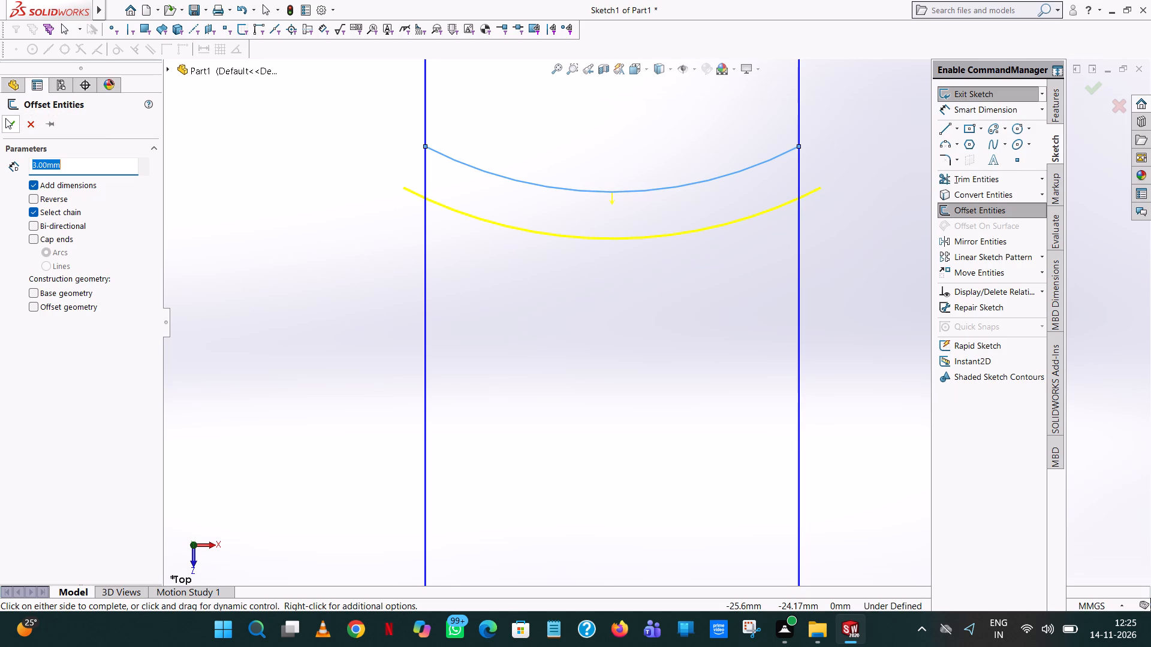
{"action": "left_click", "coordinate": [7, 120]}
{"action": "left_click", "coordinate": [240, 199]}
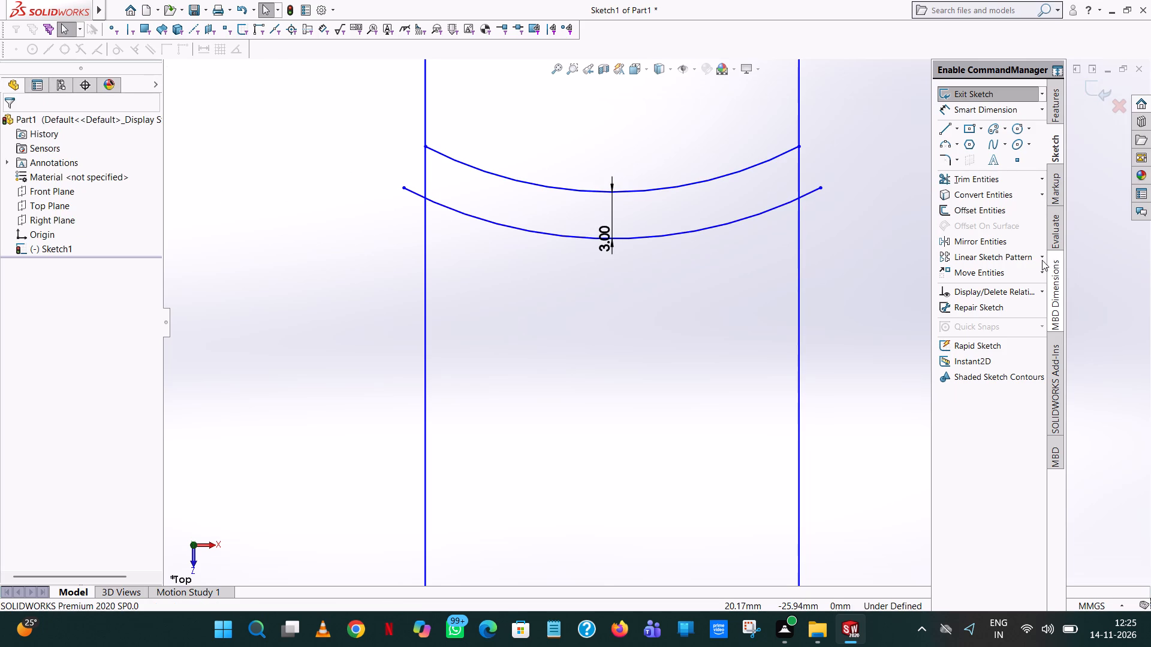
Copy the two arcs down the rectangle with an X offset of 0 mm and a Y offset of -8 mm.
{"action": "left_click", "coordinate": [1043, 277]}
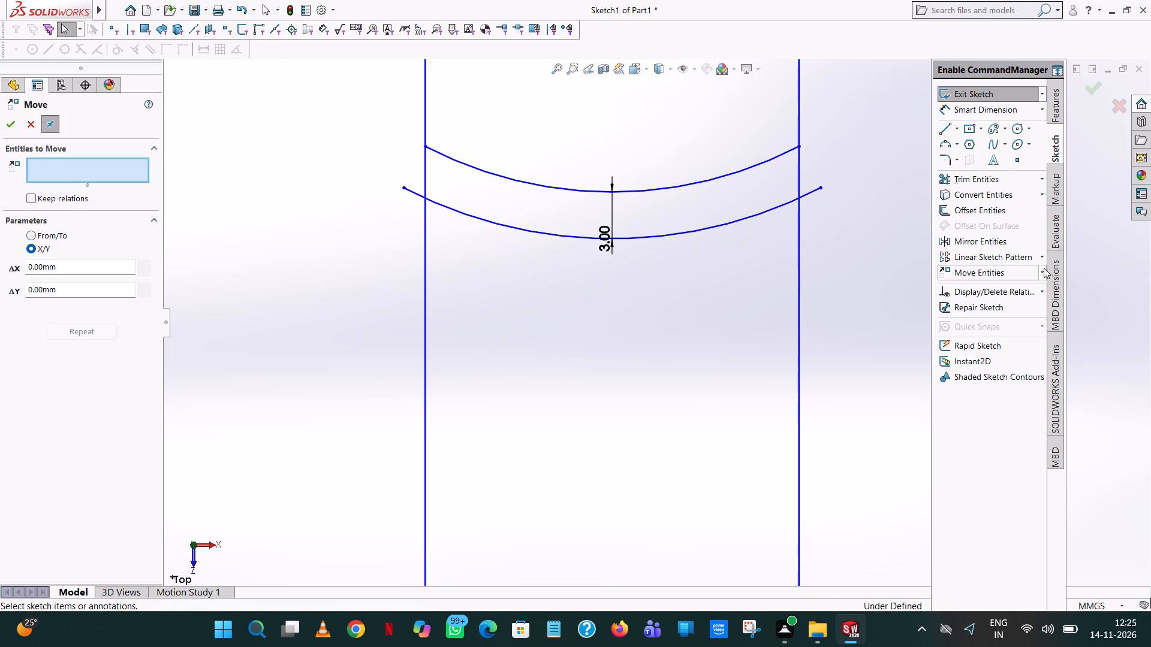
{"action": "left_click", "coordinate": [1043, 270]}
{"action": "left_click", "coordinate": [1042, 282]}
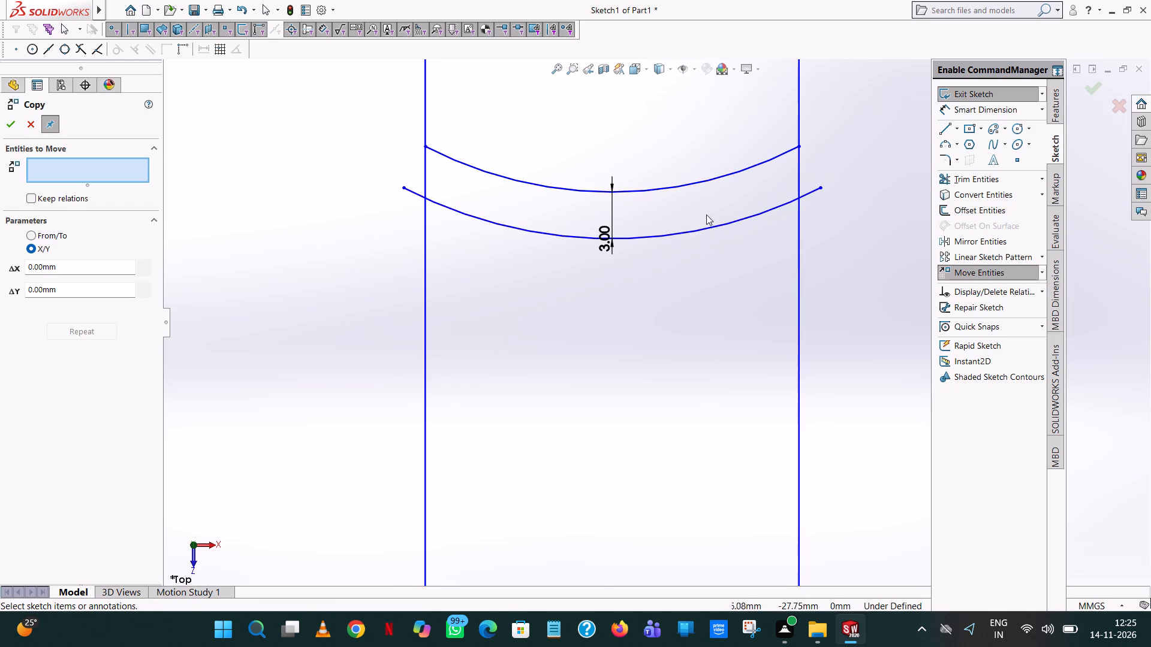
{"action": "left_click", "coordinate": [715, 180]}
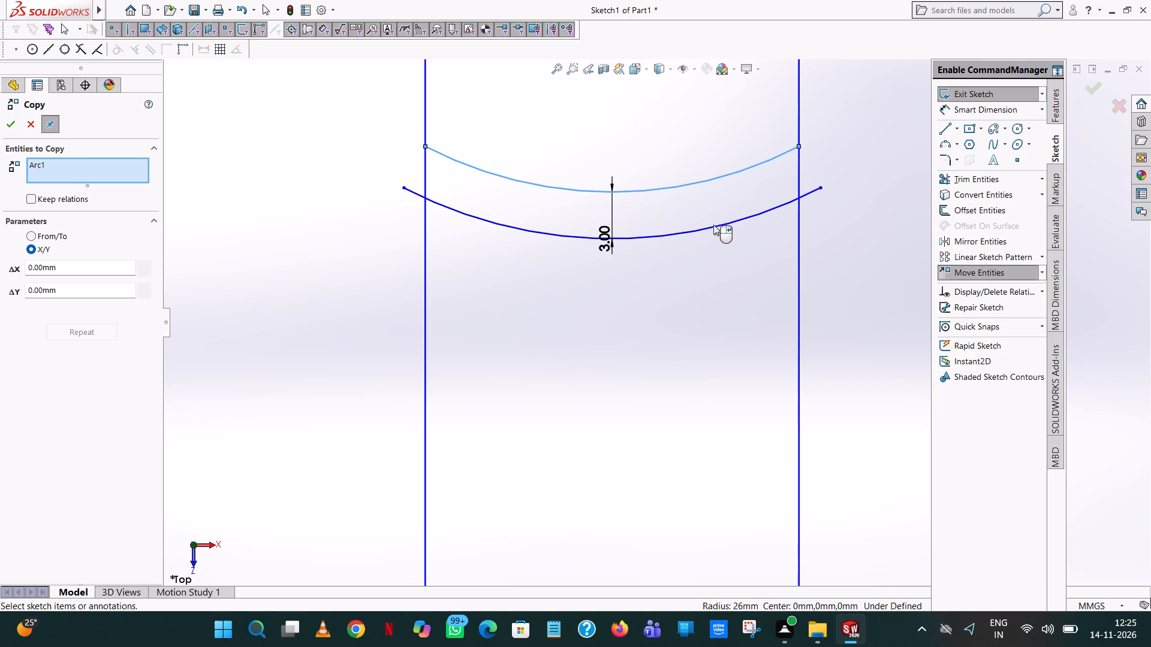
{"action": "left_click", "coordinate": [715, 228]}
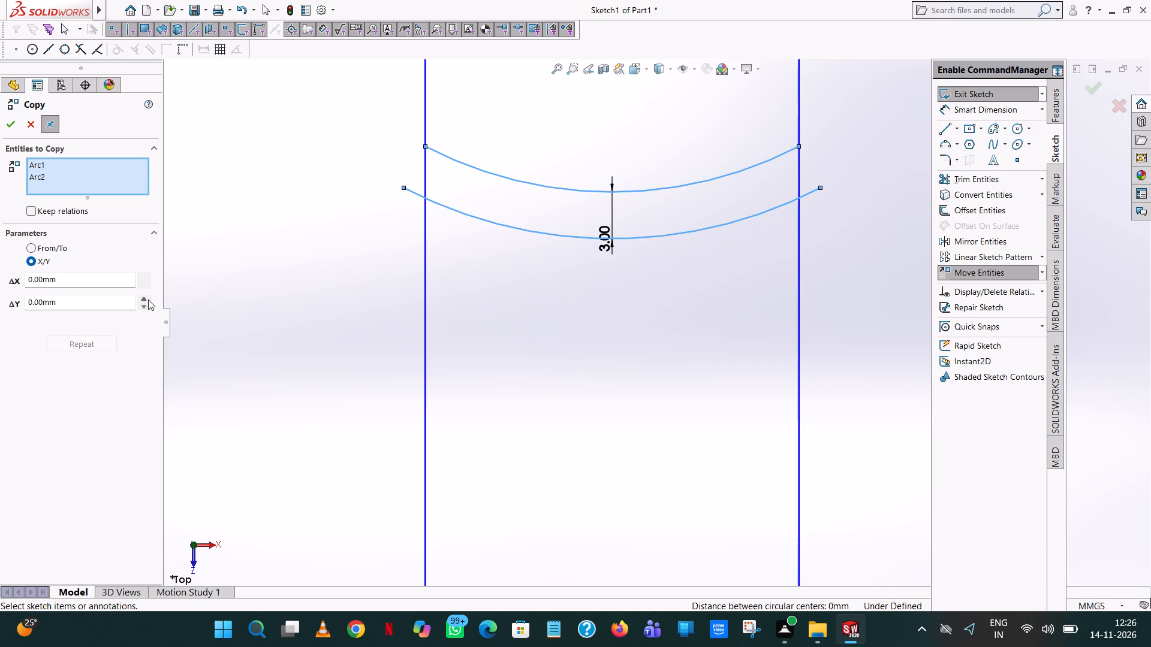
{"action": "left_click", "coordinate": [143, 308]}
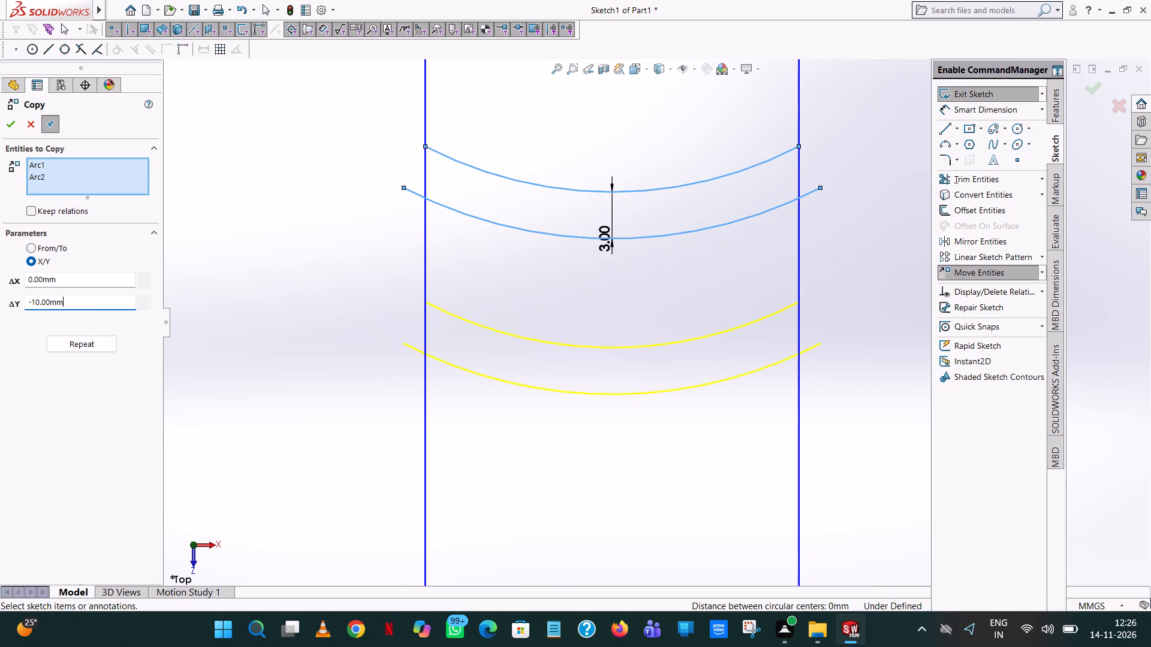
{"action": "double_click", "coordinate": [67, 304]}
{"action": "key", "text": "8"}
{"action": "key", "text": "Return"}
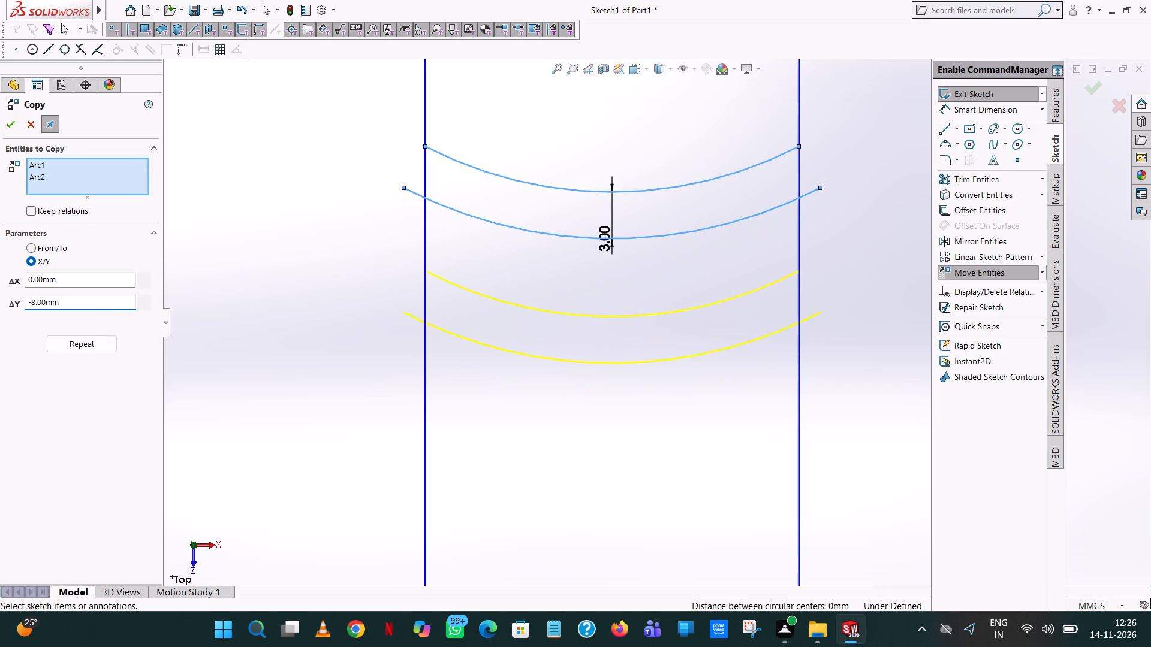
{"action": "left_click", "coordinate": [5, 123]}
{"action": "left_click", "coordinate": [249, 223]}
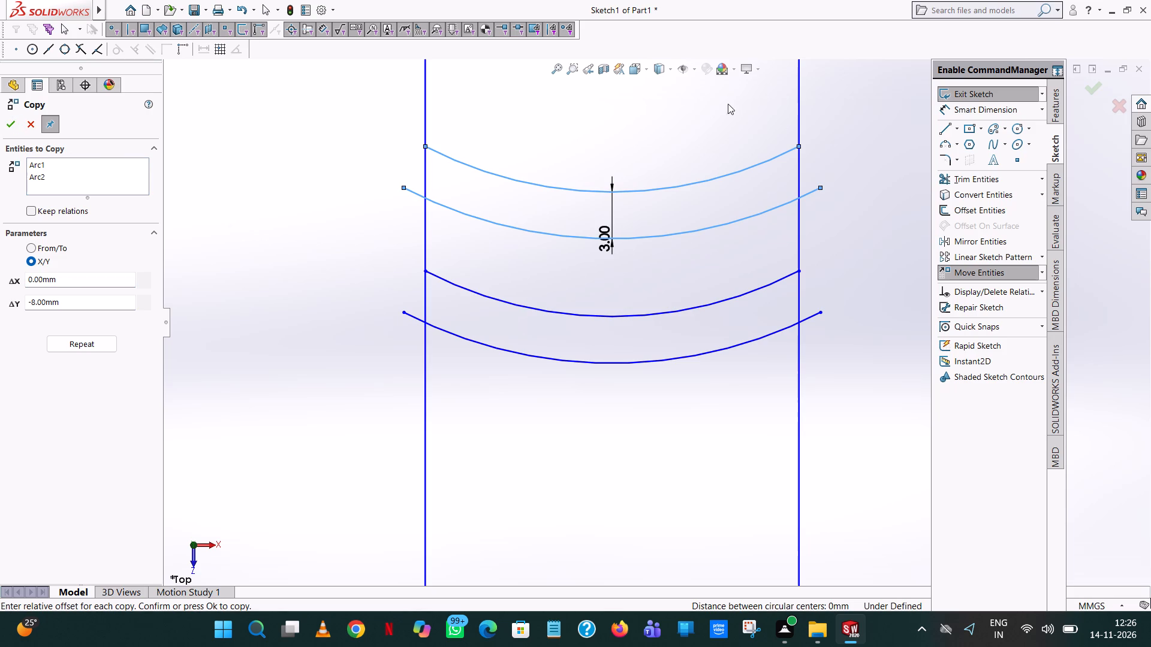
Check the gap between the original and copied arc pairs along the centre using a temporary line, without keeping the line.
{"action": "left_click", "coordinate": [948, 125]}
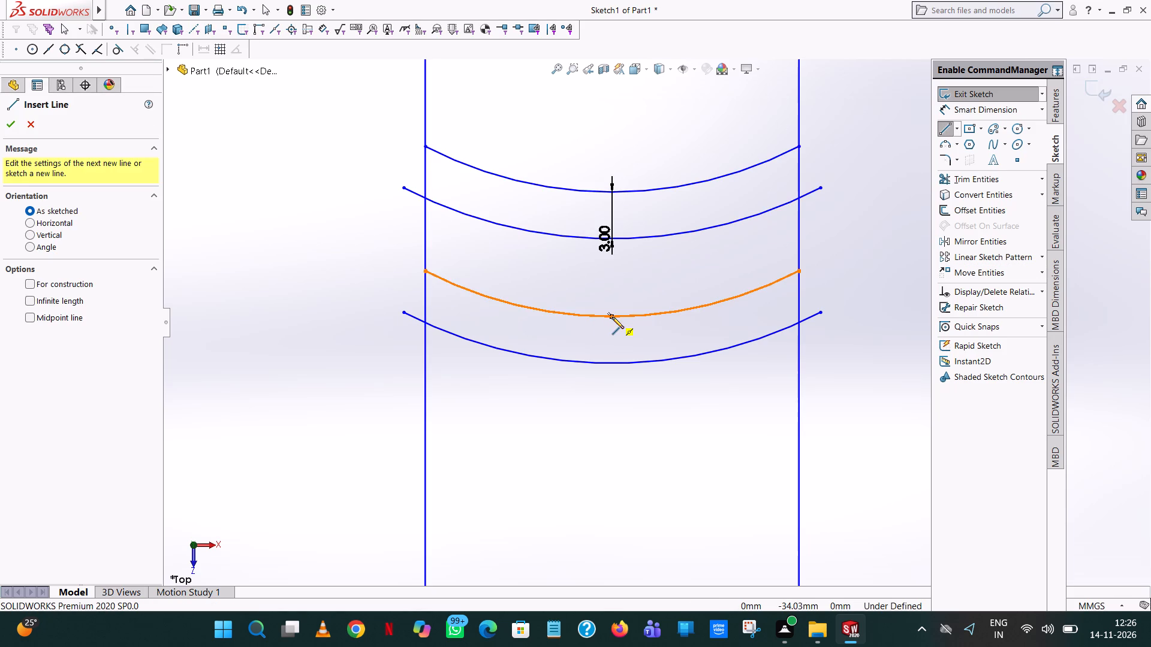
{"action": "left_click", "coordinate": [613, 317]}
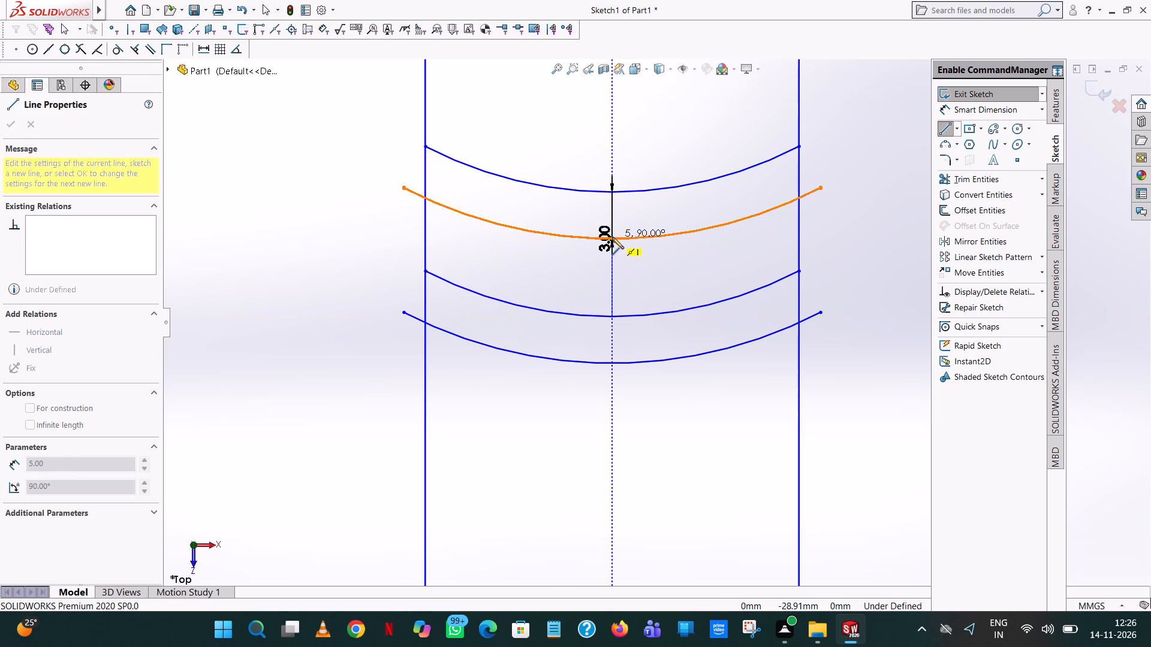
{"action": "scroll", "coordinate": [613, 240], "scroll_direction": "down", "scroll_amount": 6}
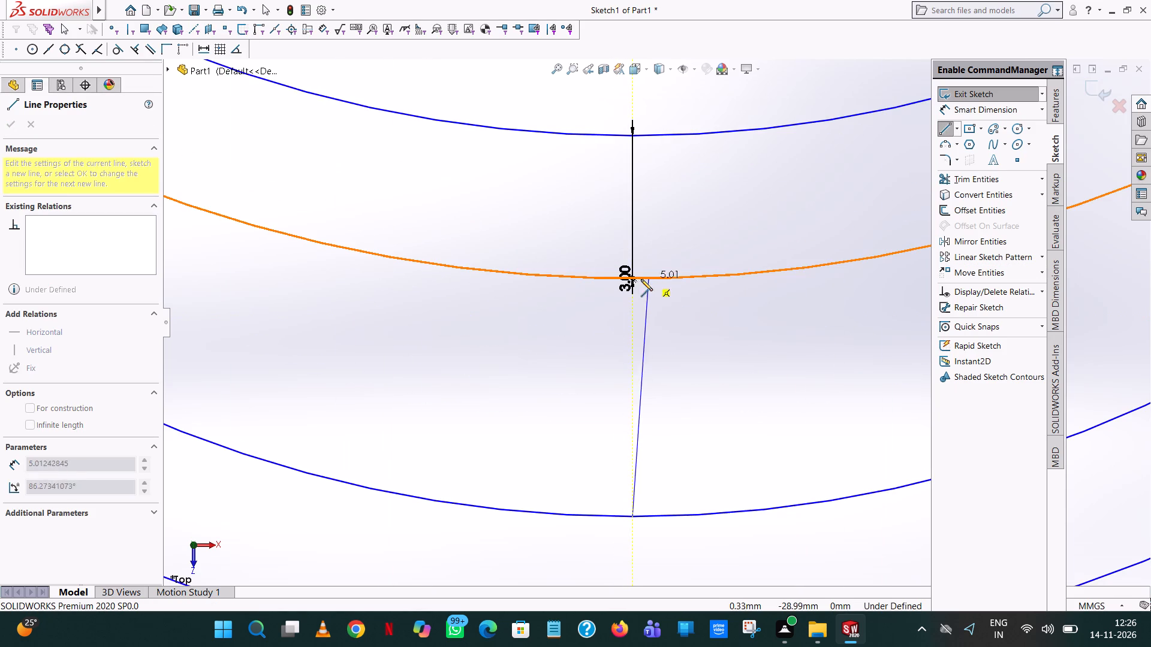
{"action": "right_click", "coordinate": [650, 296]}
{"action": "left_click", "coordinate": [668, 305]}
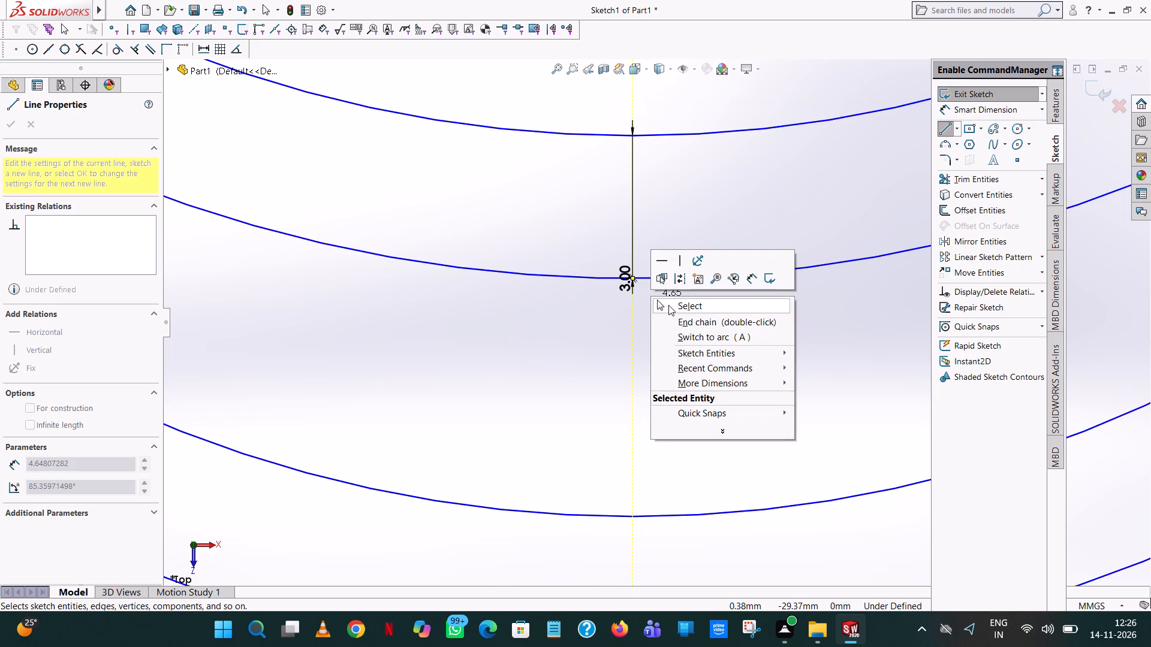
{"action": "scroll", "coordinate": [668, 315], "scroll_direction": "up", "scroll_amount": 9}
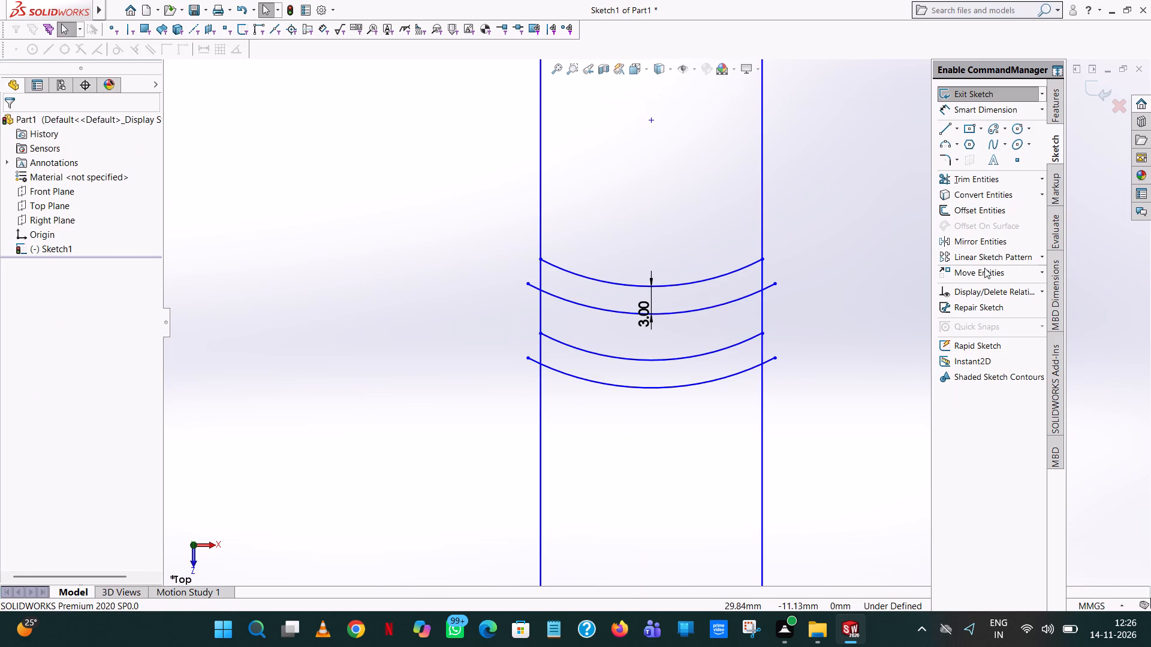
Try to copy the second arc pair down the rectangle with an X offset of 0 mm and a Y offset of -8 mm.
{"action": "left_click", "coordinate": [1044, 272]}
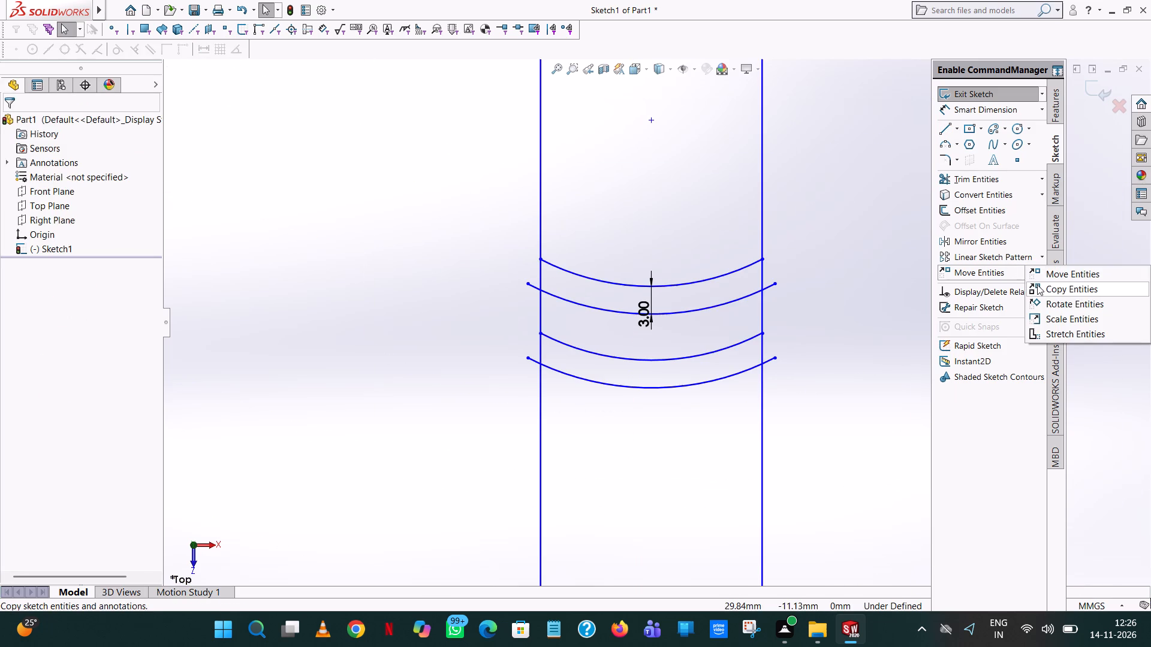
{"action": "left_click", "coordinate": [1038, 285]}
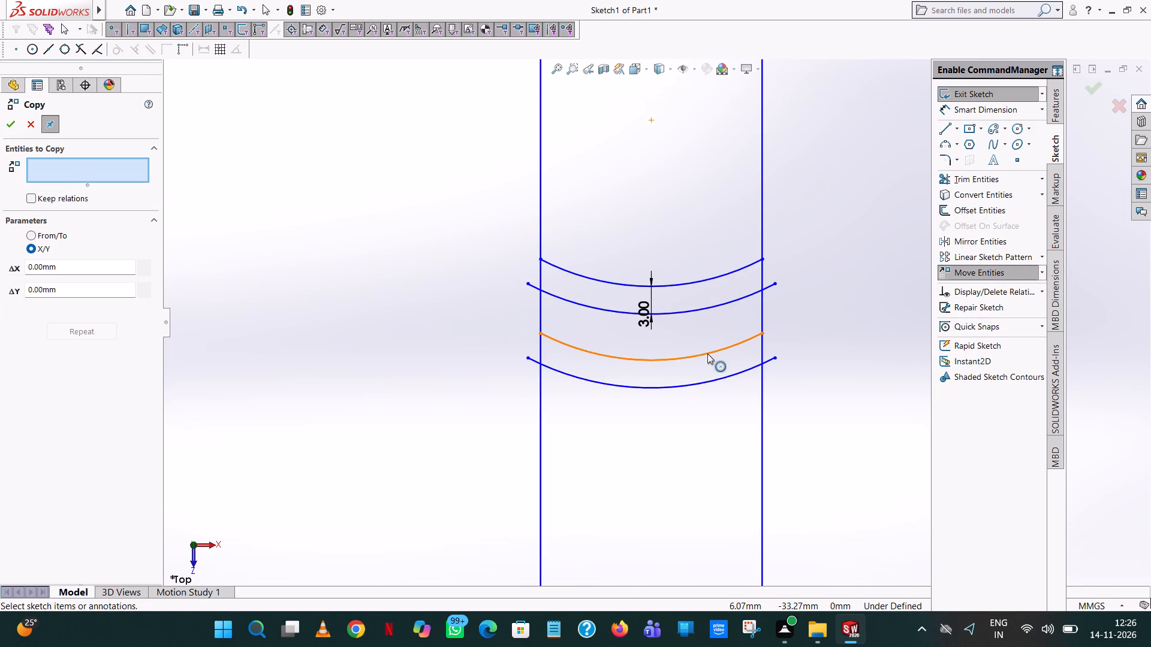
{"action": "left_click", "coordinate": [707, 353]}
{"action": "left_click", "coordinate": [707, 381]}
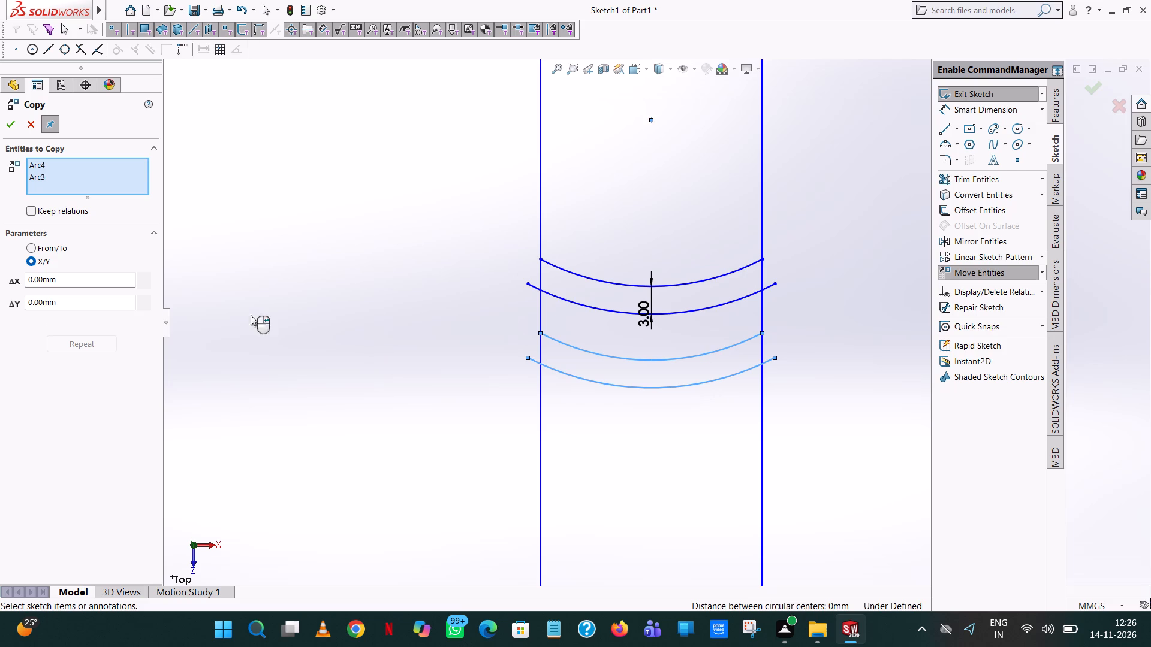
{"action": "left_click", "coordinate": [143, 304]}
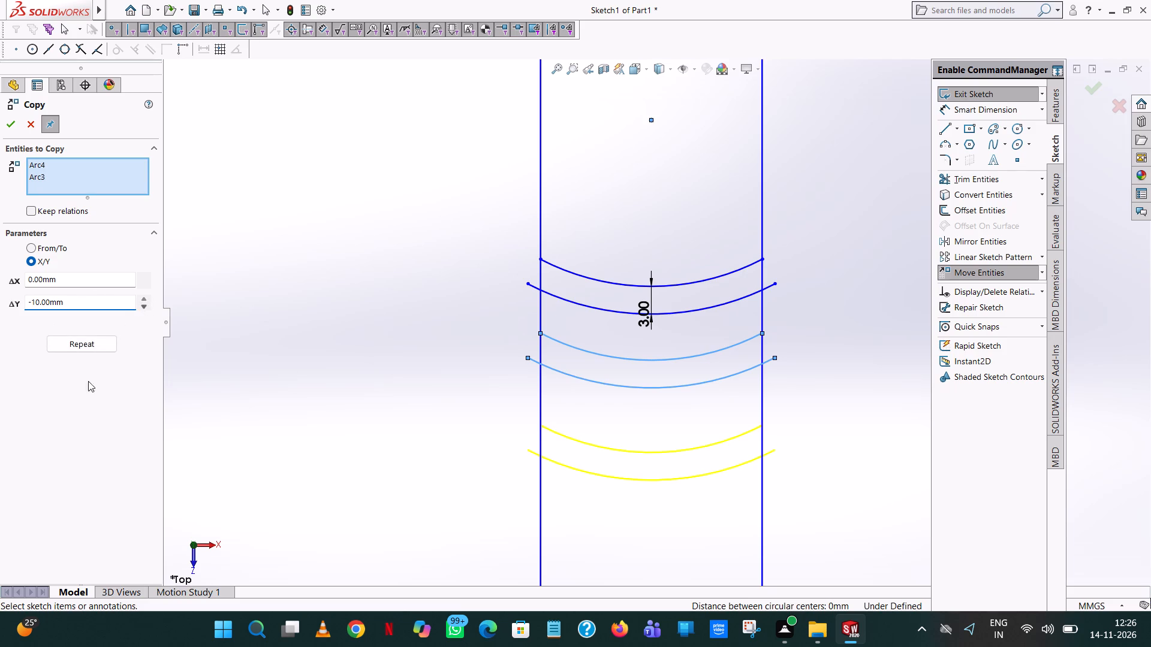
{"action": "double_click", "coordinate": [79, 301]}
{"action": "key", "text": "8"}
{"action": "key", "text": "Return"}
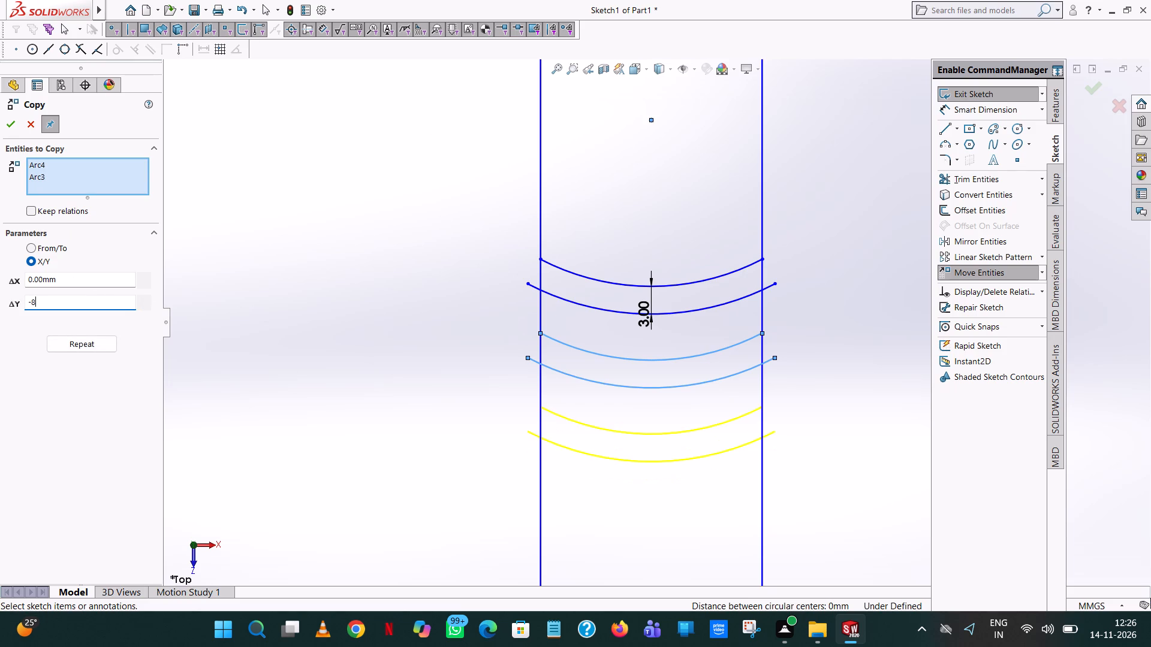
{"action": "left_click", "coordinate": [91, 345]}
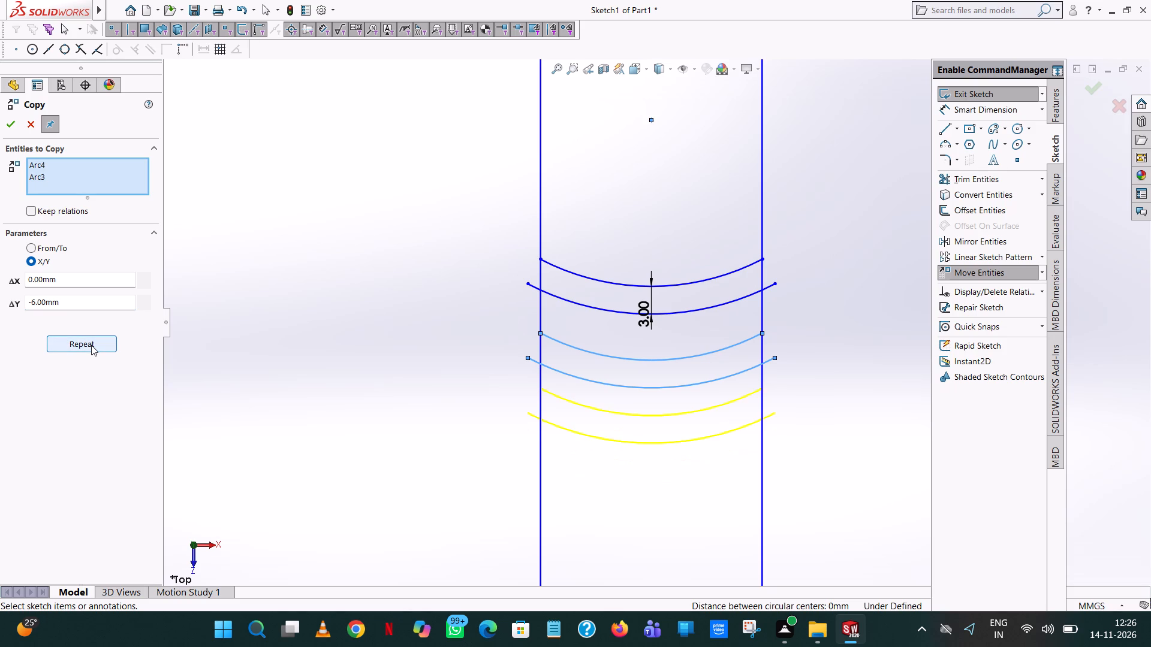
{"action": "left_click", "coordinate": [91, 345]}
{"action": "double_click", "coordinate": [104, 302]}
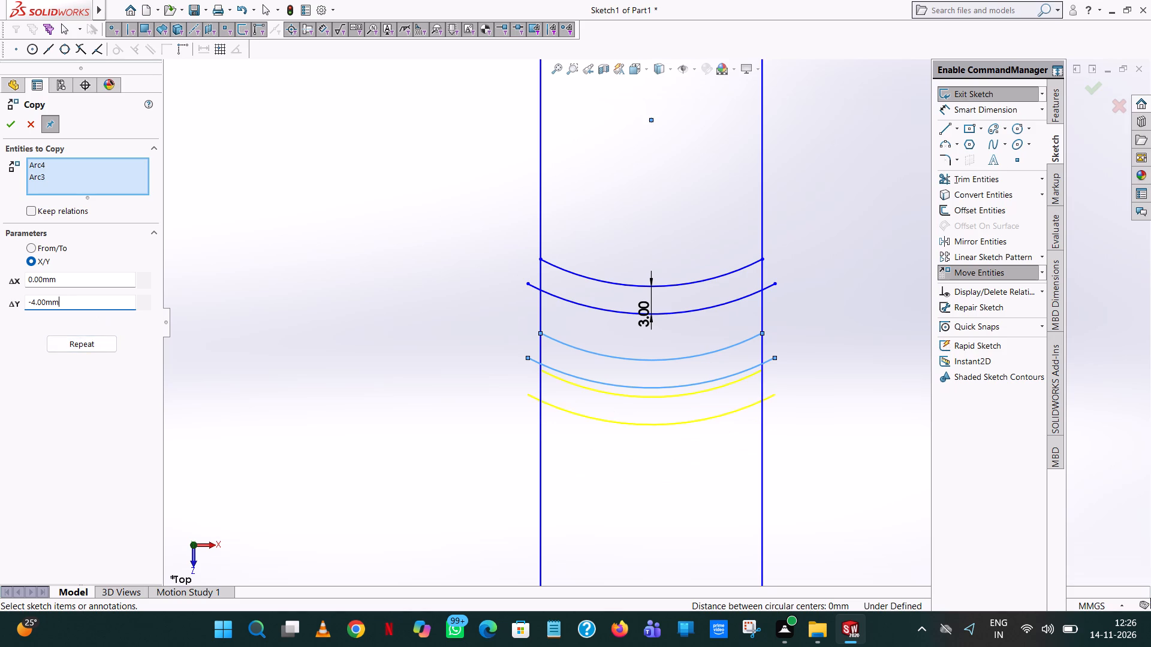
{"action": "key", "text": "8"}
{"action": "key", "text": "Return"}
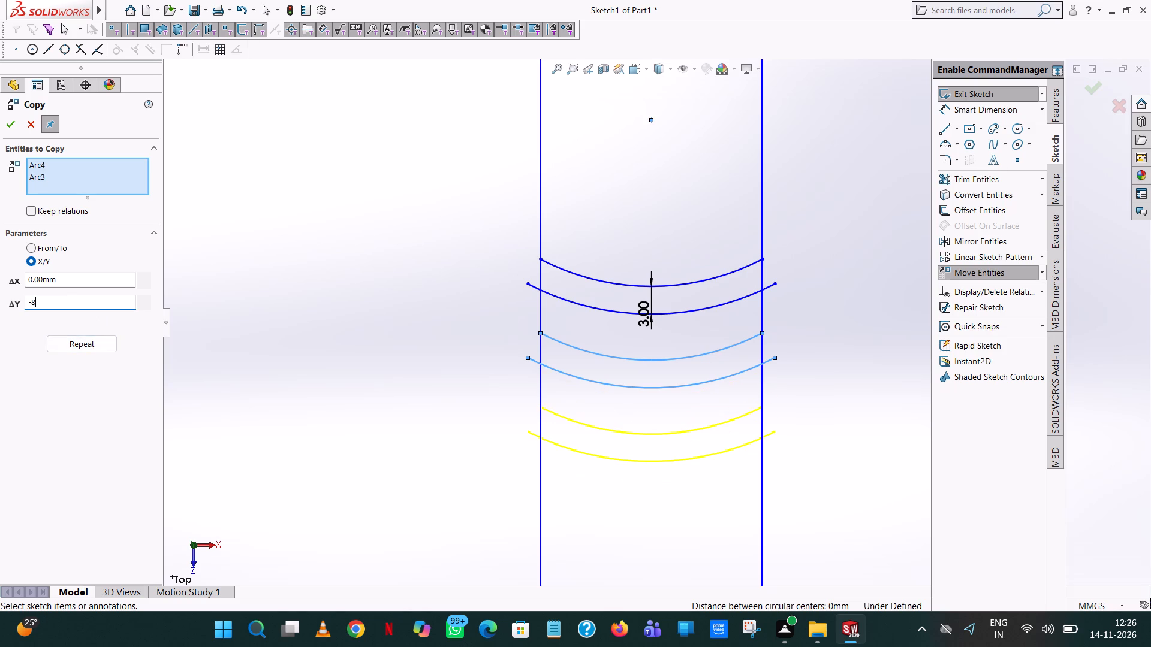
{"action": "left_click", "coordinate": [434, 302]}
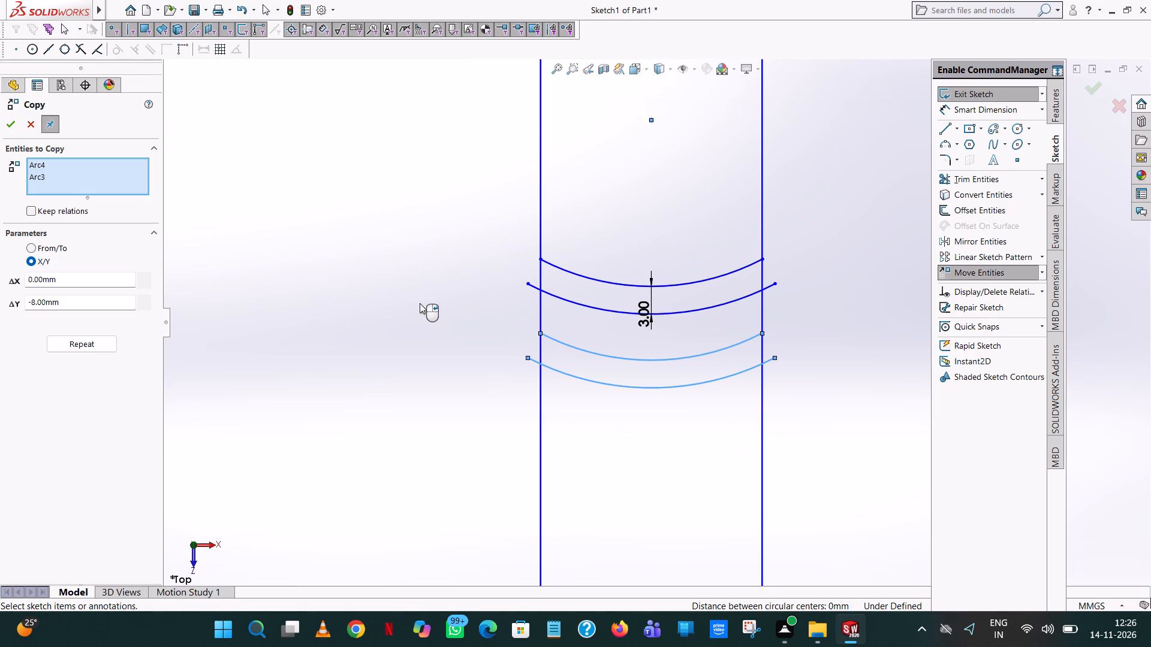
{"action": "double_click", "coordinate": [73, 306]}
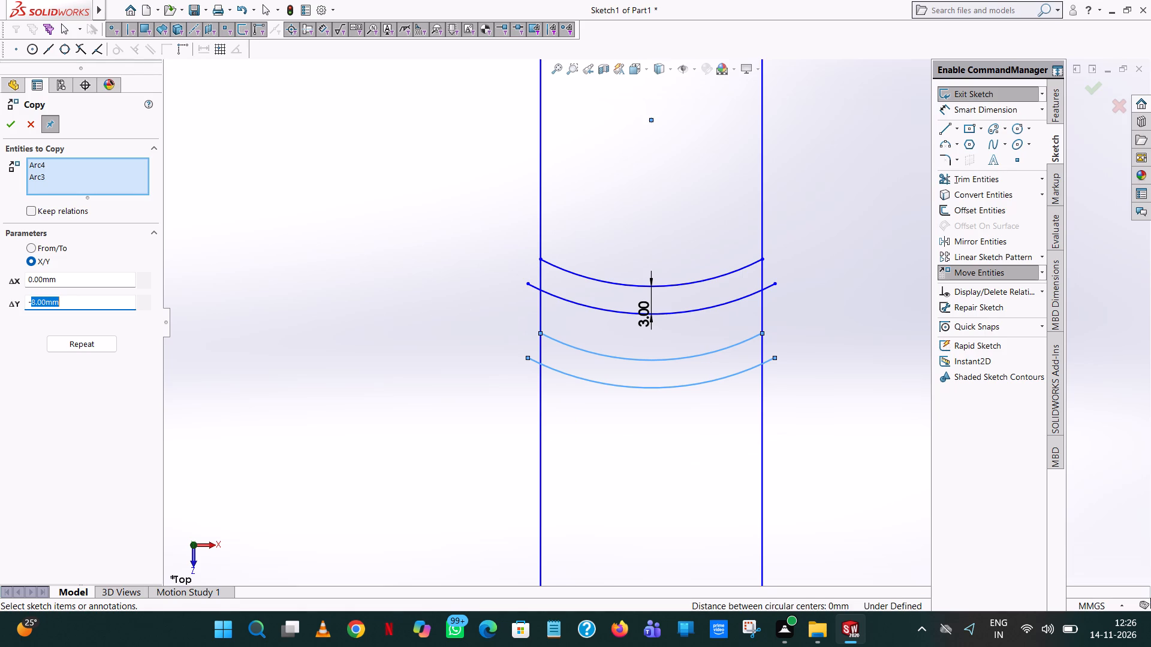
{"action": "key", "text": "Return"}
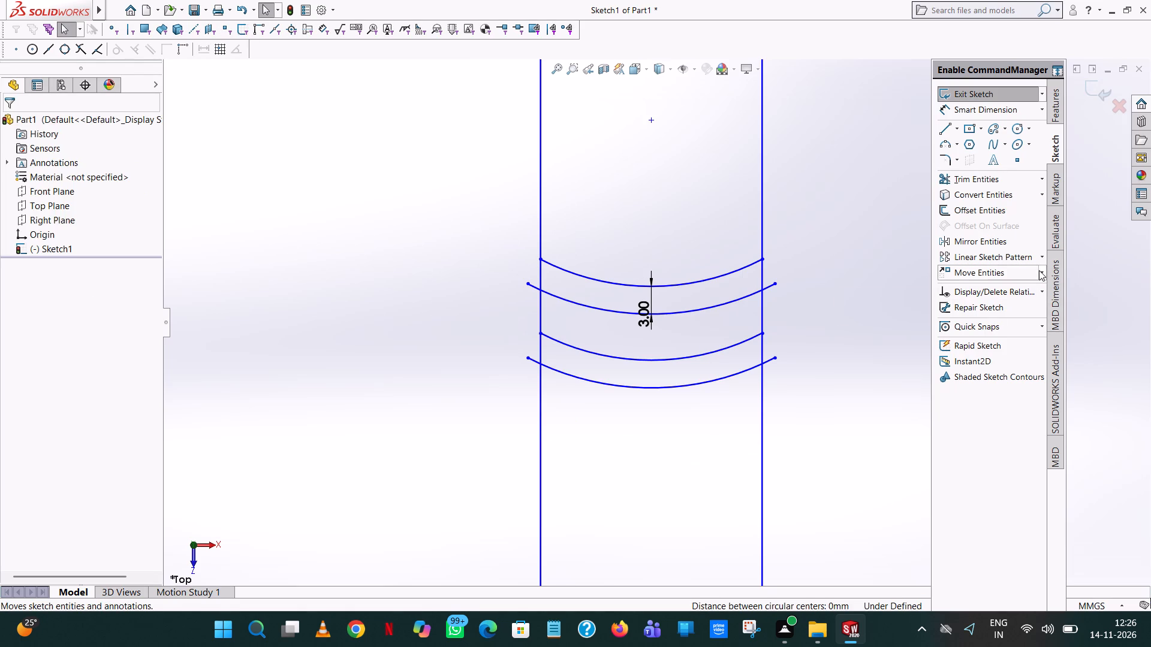
Linear-pattern the second arc pair down the rectangle along the reversed Y-axis, 2 instances at 8 mm spacing, with 1 instance along X.
{"action": "left_click", "coordinate": [1041, 255]}
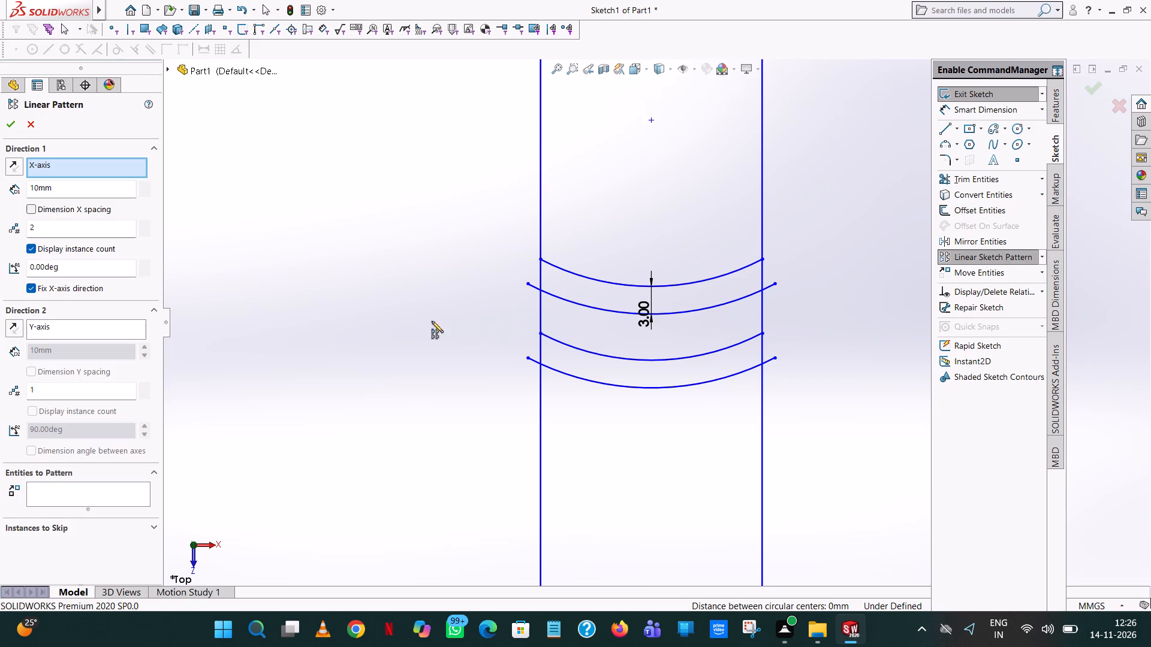
{"action": "left_click", "coordinate": [590, 350]}
{"action": "left_click", "coordinate": [583, 377]}
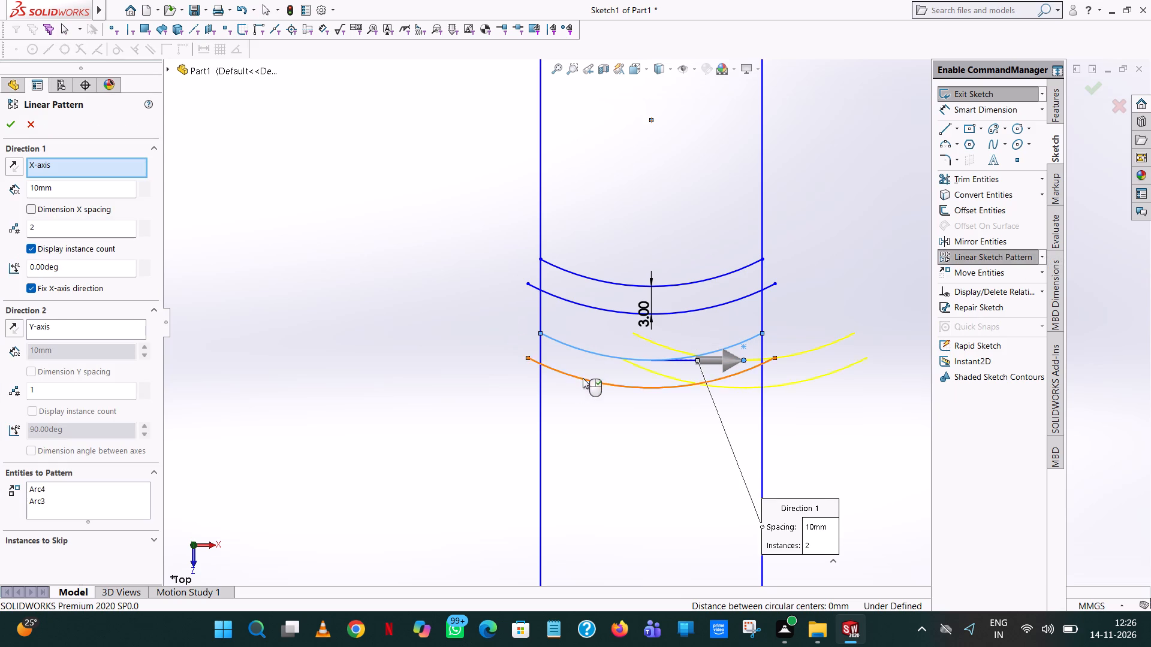
{"action": "double_click", "coordinate": [72, 228]}
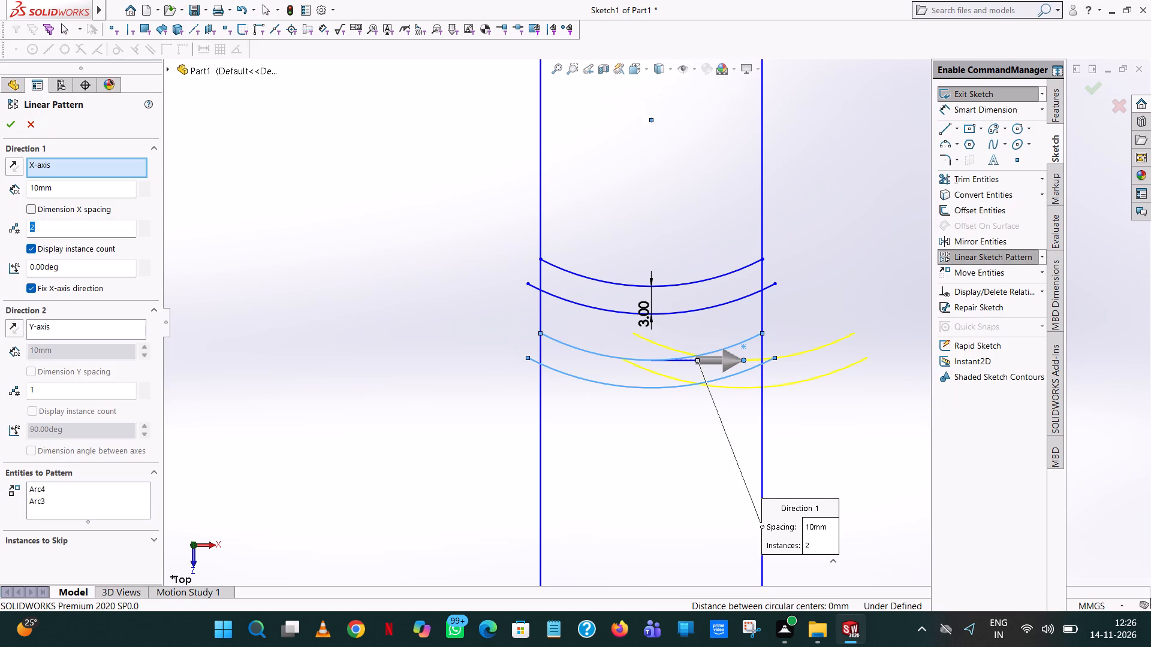
{"action": "key", "text": "1"}
{"action": "left_click", "coordinate": [421, 287]}
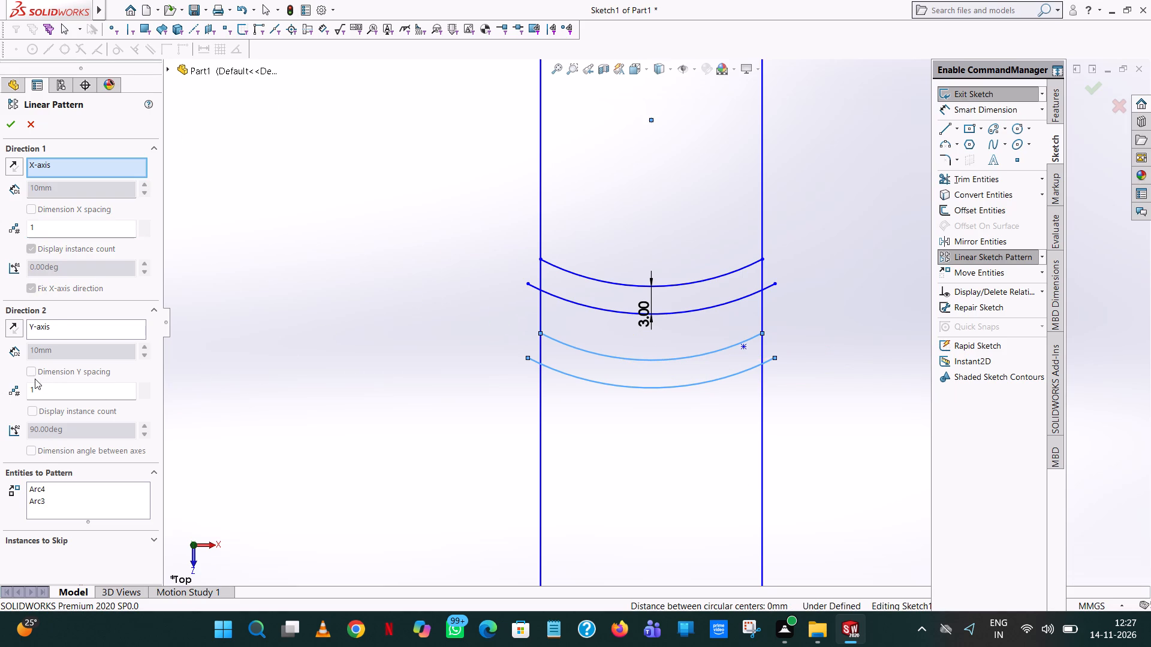
{"action": "left_click", "coordinate": [16, 326]}
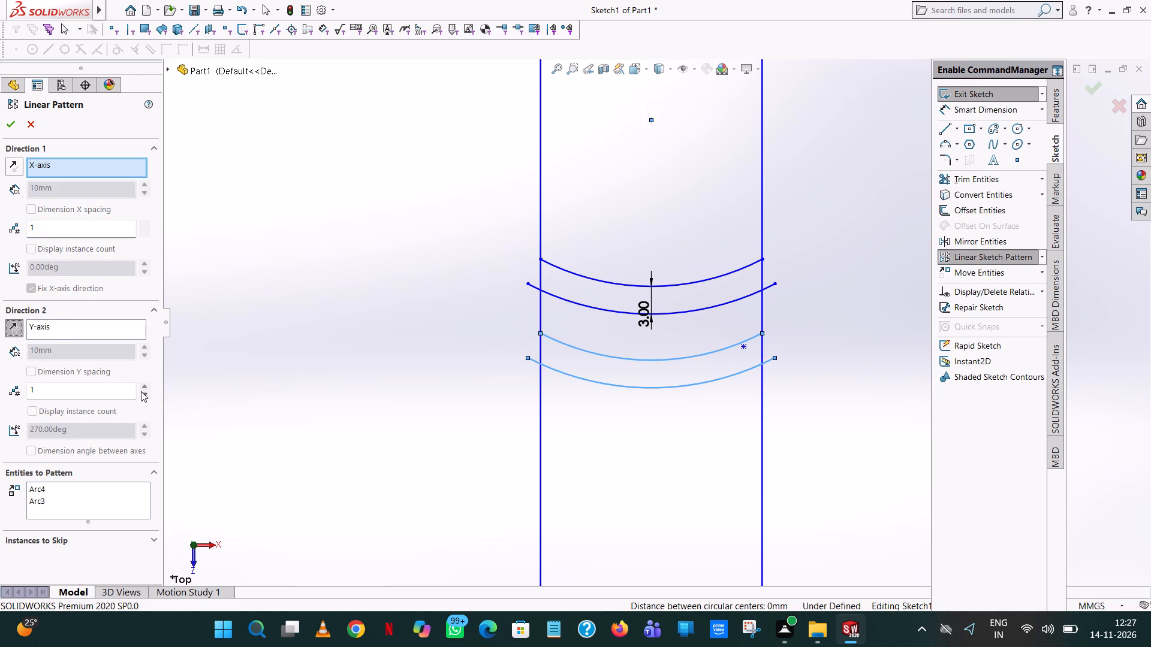
{"action": "left_click", "coordinate": [143, 384]}
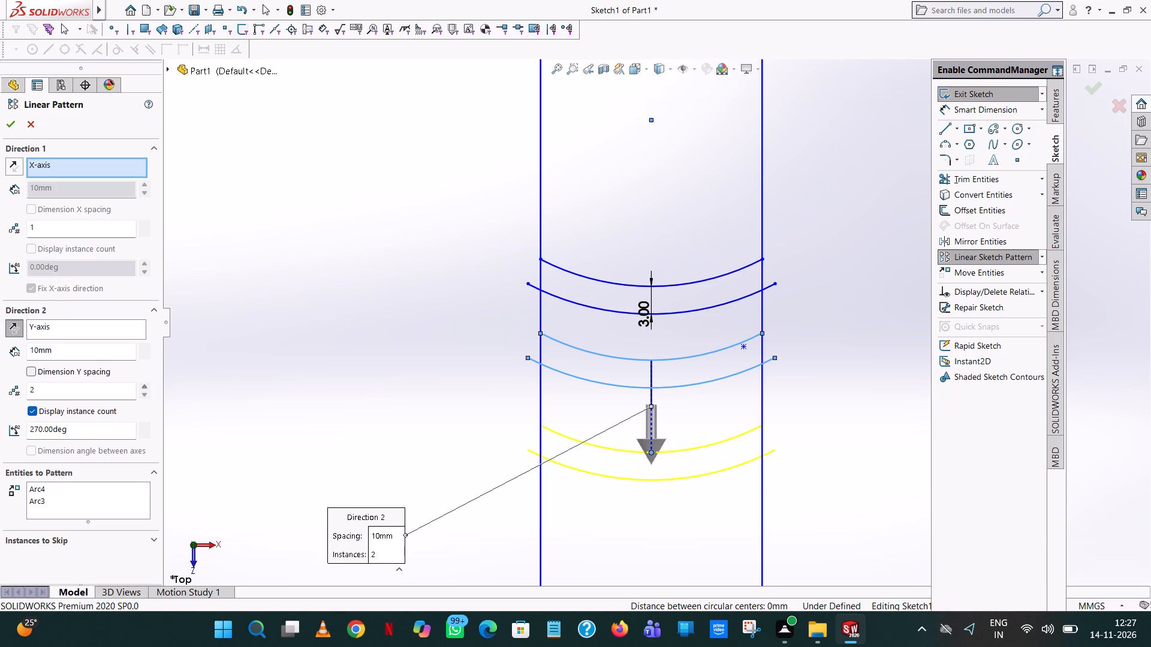
{"action": "double_click", "coordinate": [60, 350]}
{"action": "key", "text": "8"}
{"action": "left_click", "coordinate": [381, 278]}
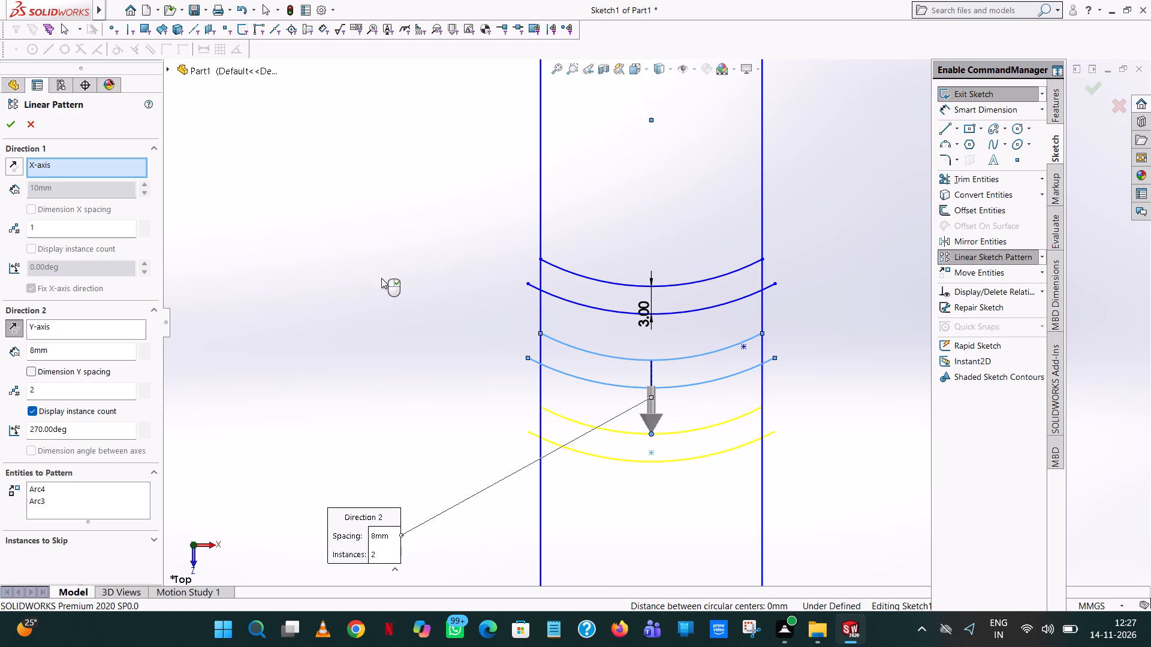
{"action": "left_click", "coordinate": [5, 123]}
{"action": "left_click", "coordinate": [881, 286]}
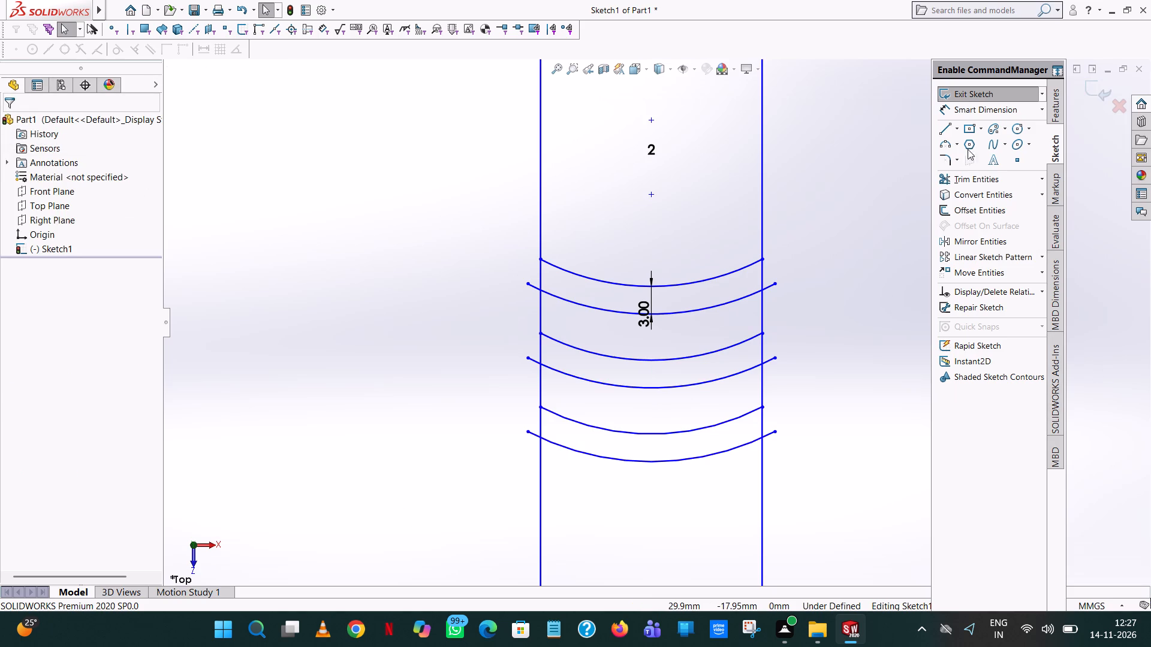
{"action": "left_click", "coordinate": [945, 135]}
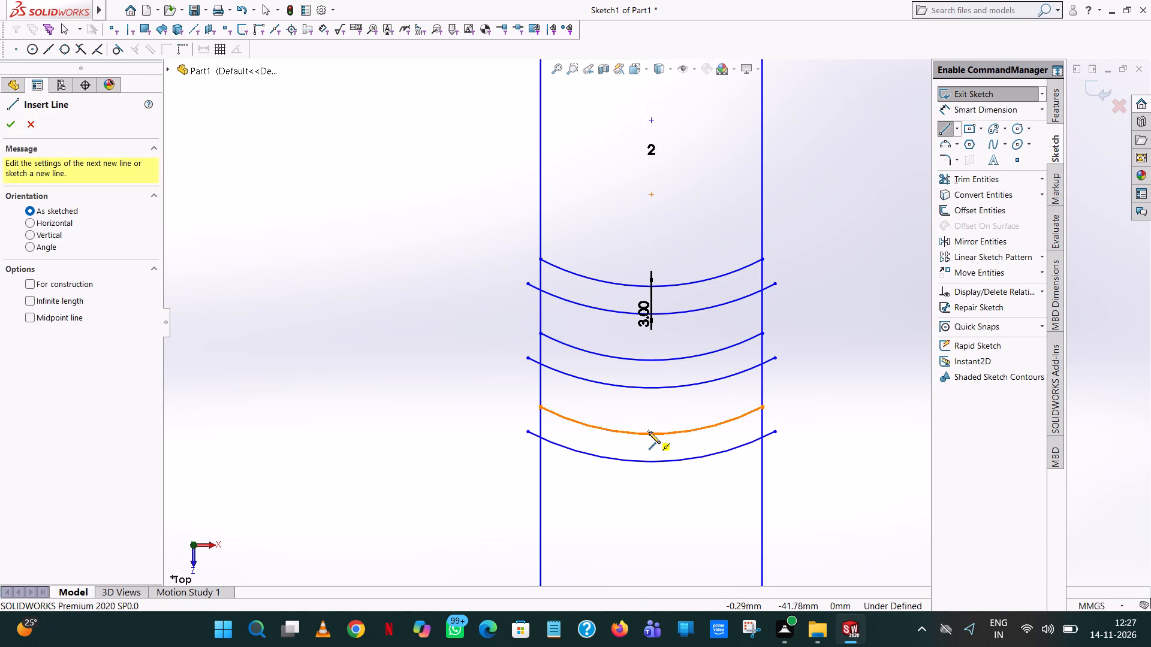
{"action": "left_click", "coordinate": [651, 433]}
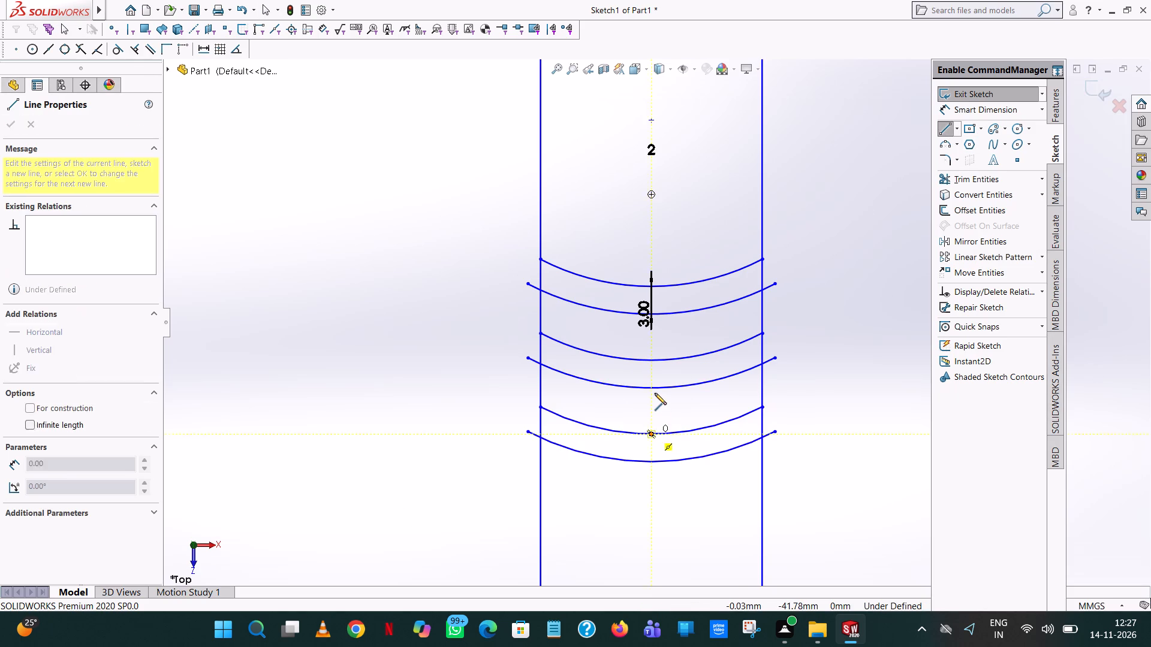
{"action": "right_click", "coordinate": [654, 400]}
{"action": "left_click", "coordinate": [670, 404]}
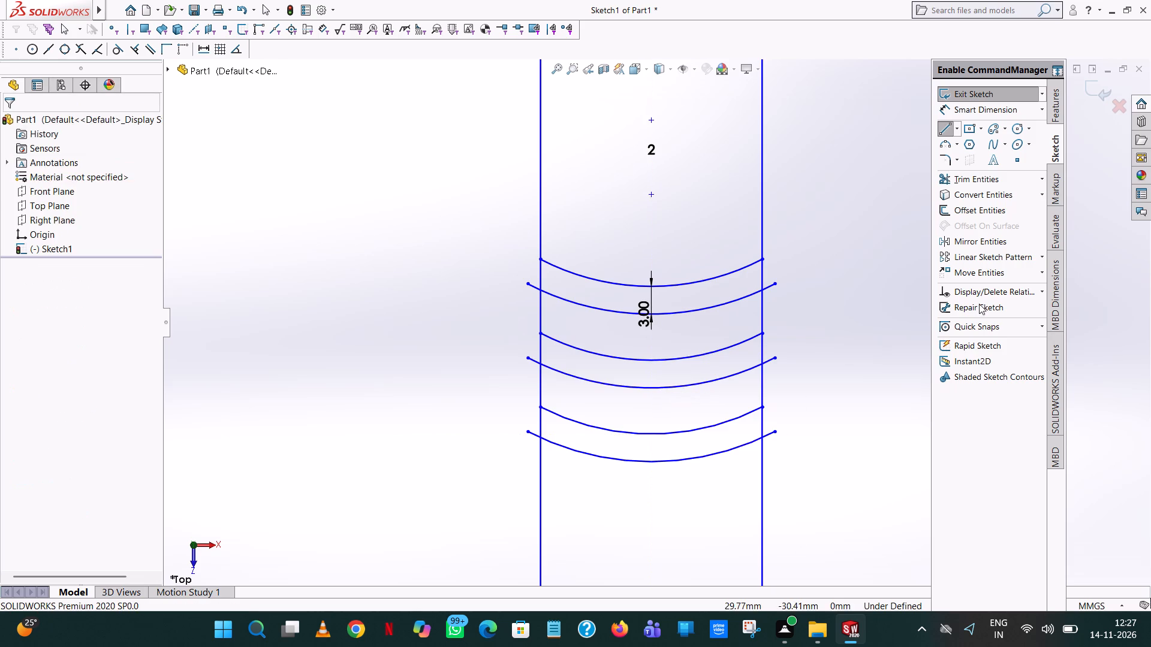
Linear-pattern the third arc pair down the rectangle along the reversed Y-axis, 5 instances at 8 mm spacing, with 1 instance along X.
{"action": "left_click", "coordinate": [1041, 256]}
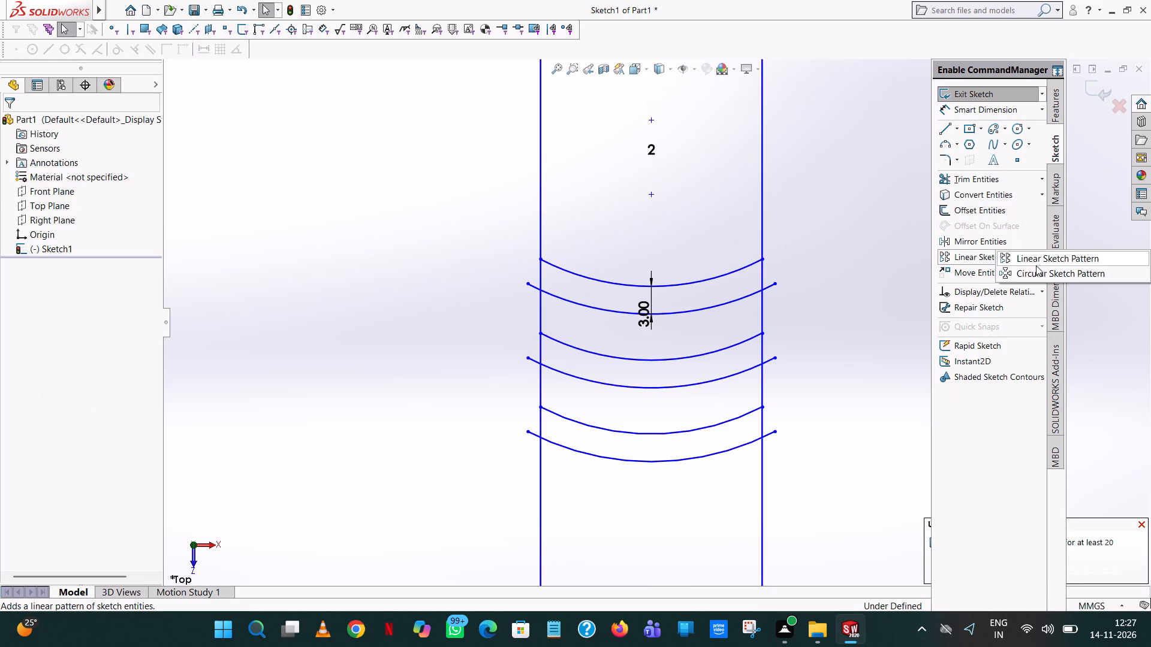
{"action": "left_click", "coordinate": [1035, 261]}
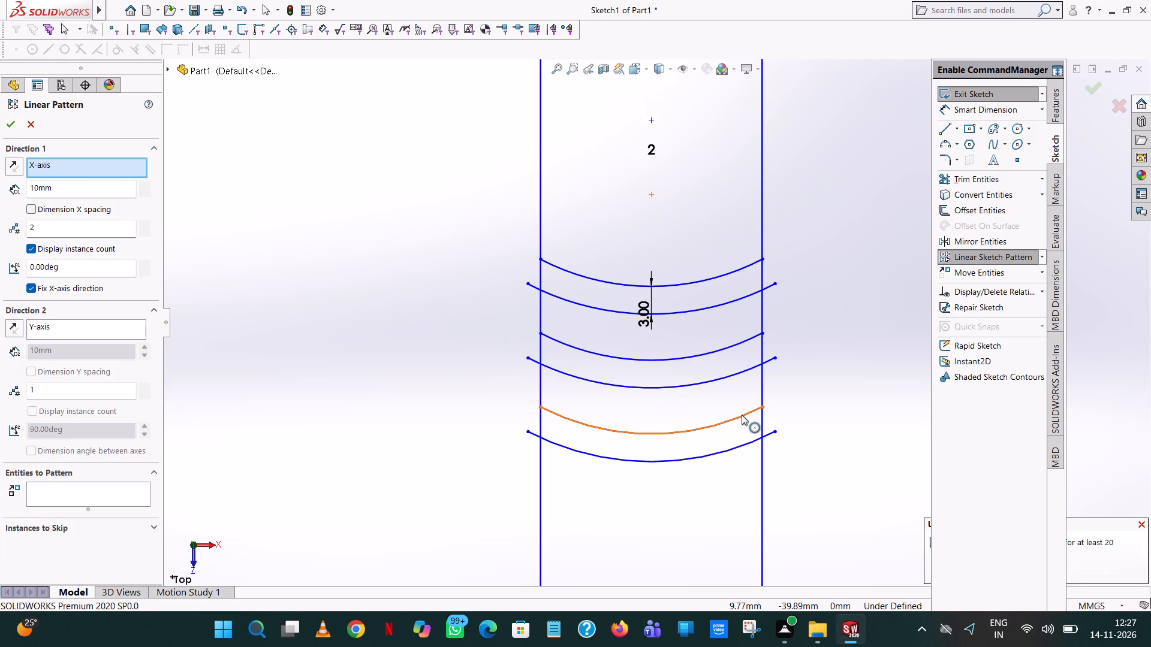
{"action": "left_click", "coordinate": [666, 431]}
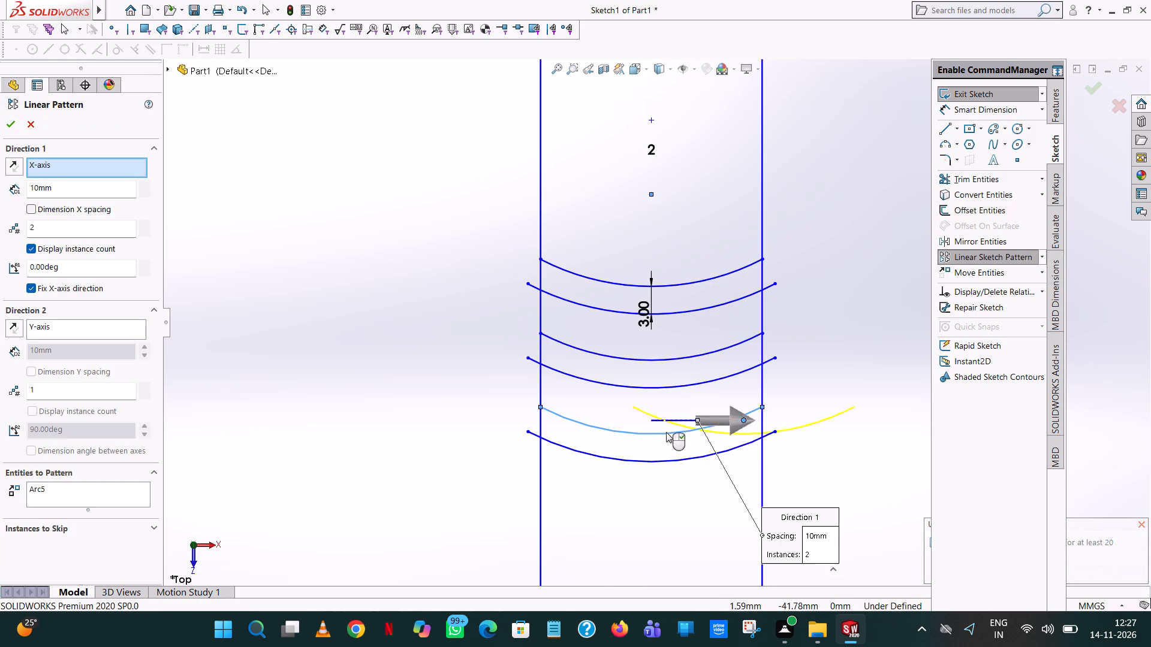
{"action": "left_click", "coordinate": [665, 458]}
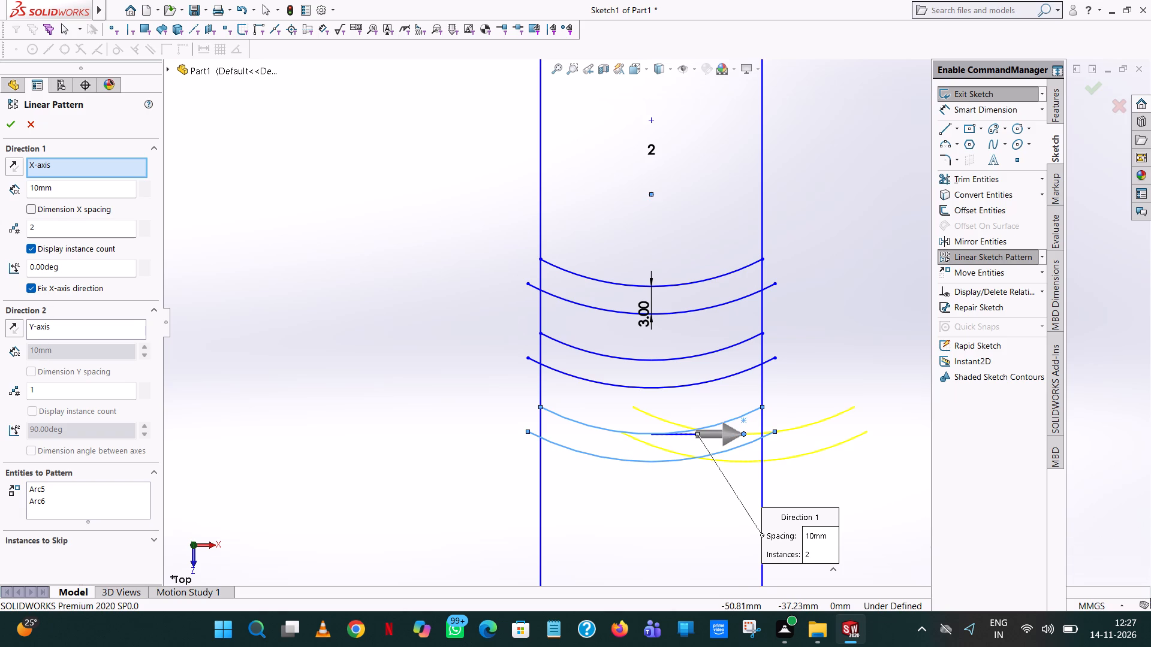
{"action": "double_click", "coordinate": [58, 224]}
{"action": "key", "text": "BackSpace"}
{"action": "key", "text": "1"}
{"action": "left_click", "coordinate": [258, 251]}
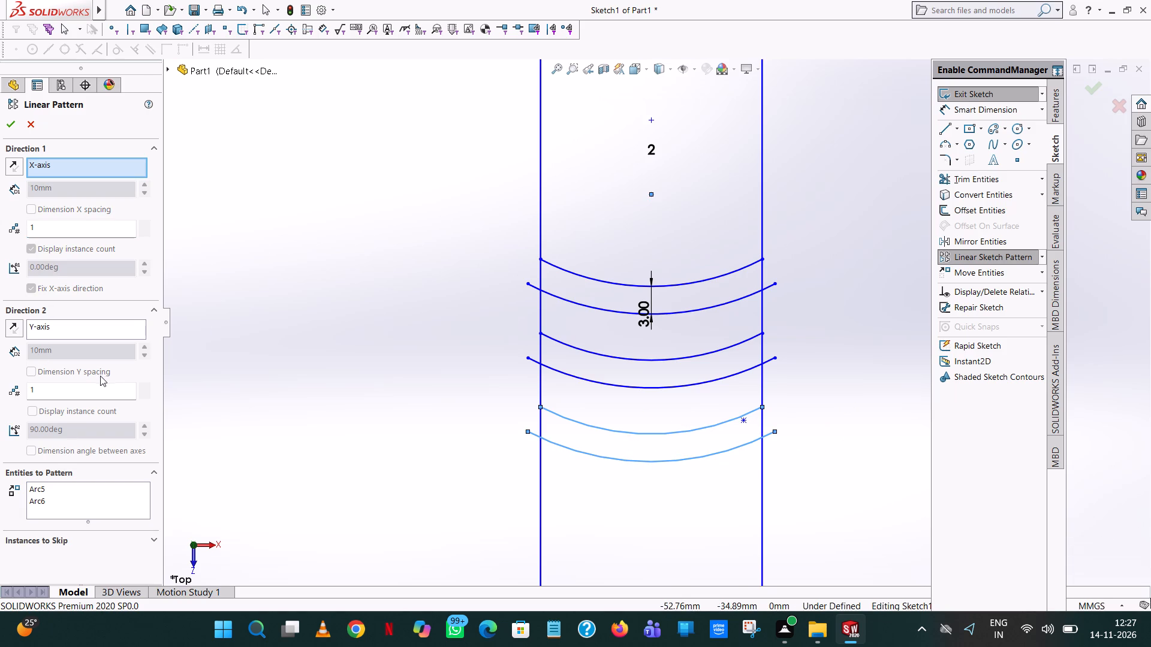
{"action": "left_click", "coordinate": [143, 383]}
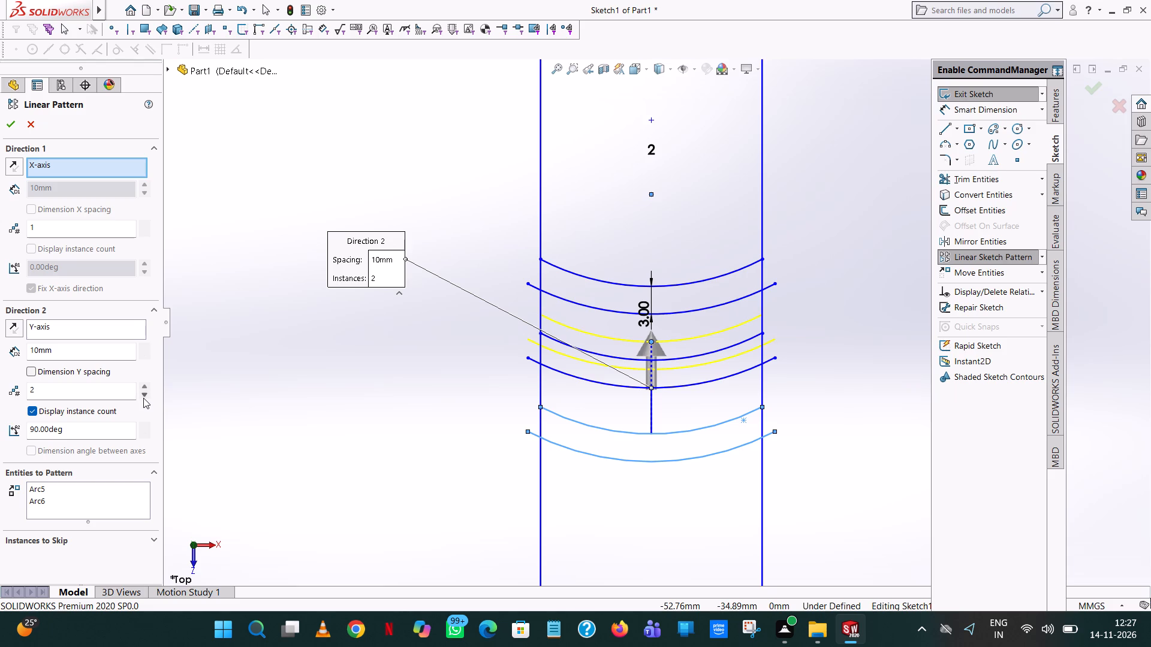
{"action": "left_click", "coordinate": [12, 329]}
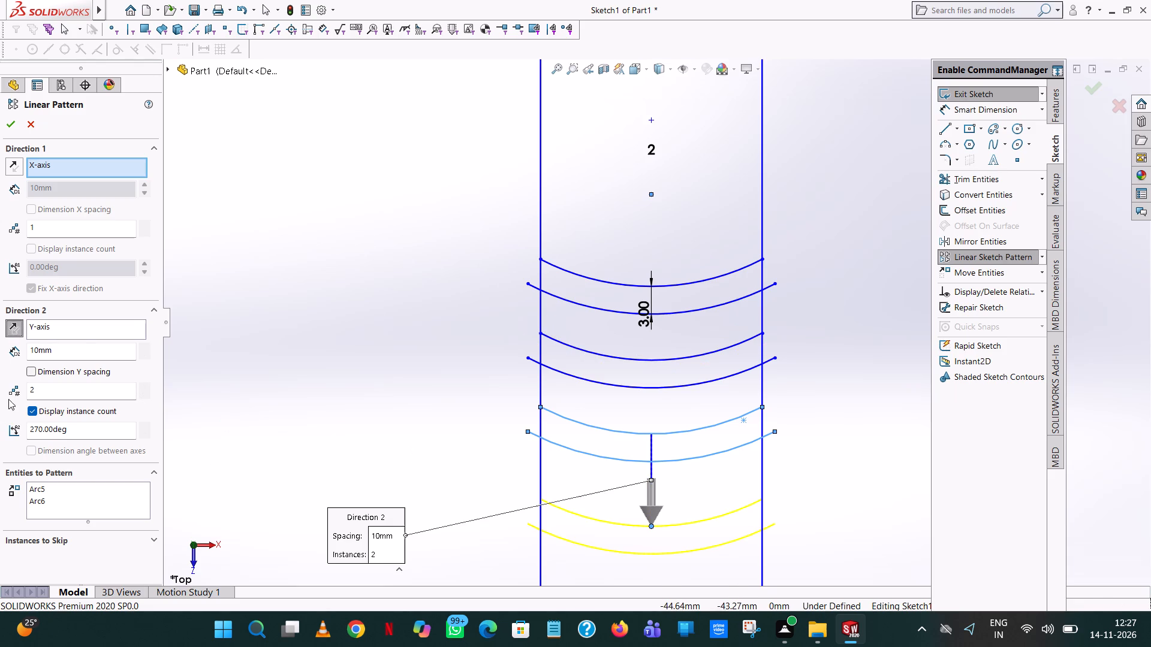
{"action": "double_click", "coordinate": [68, 350]}
{"action": "key", "text": "8"}
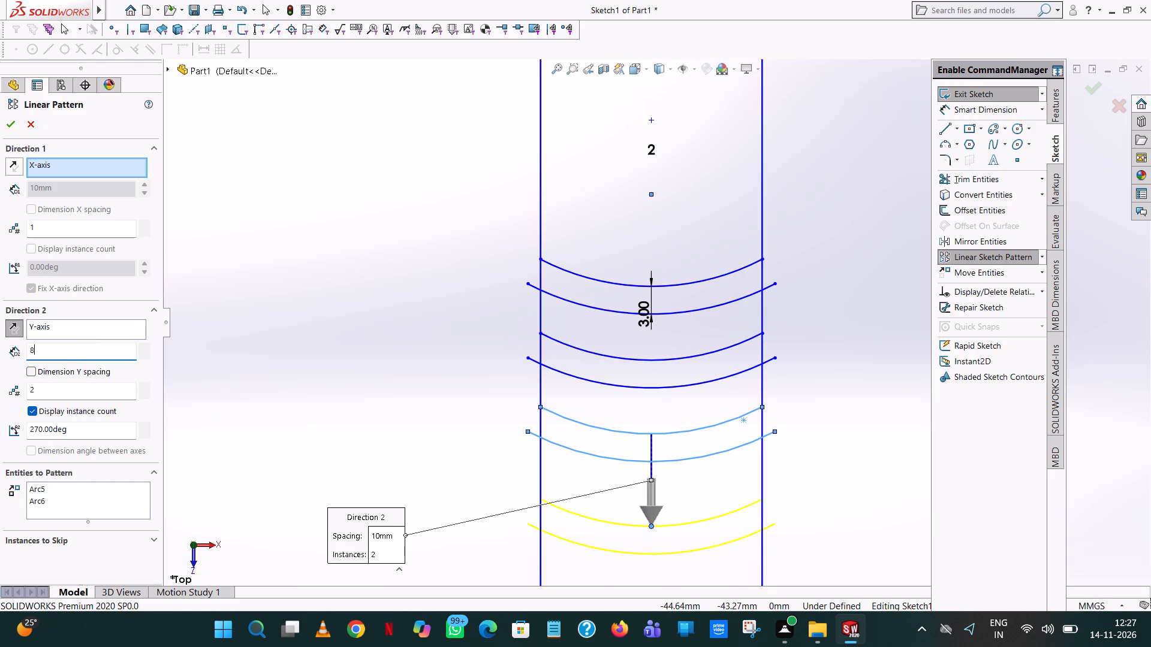
{"action": "left_click", "coordinate": [315, 274]}
{"action": "scroll", "coordinate": [378, 385], "scroll_direction": "up", "scroll_amount": 4}
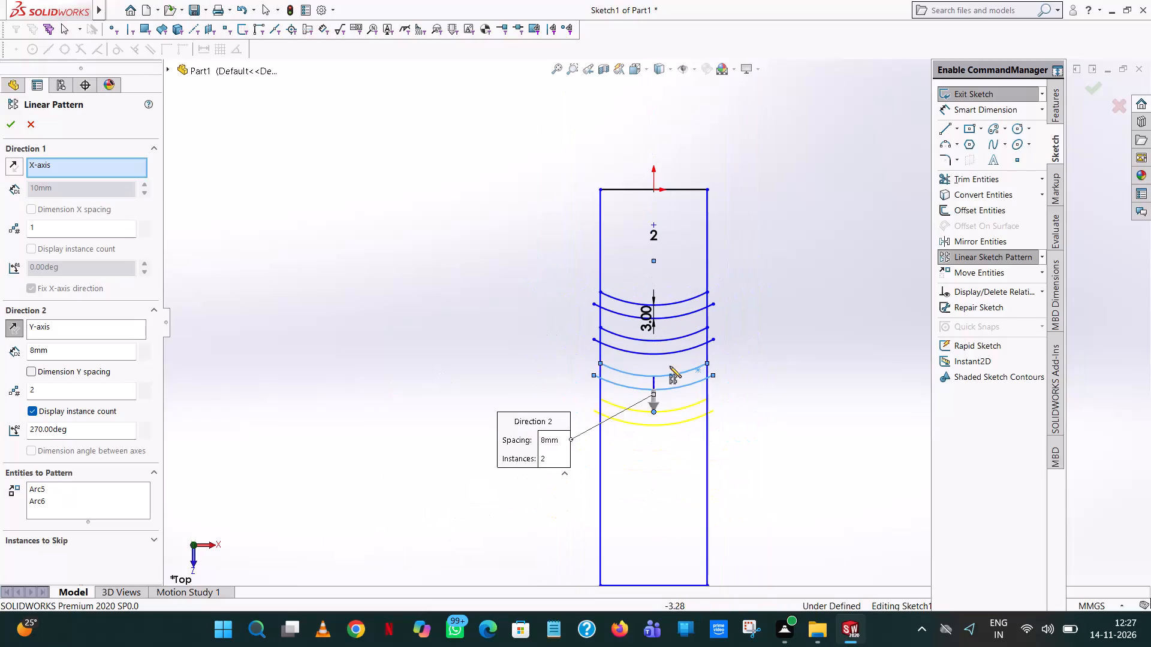
{"action": "scroll", "coordinate": [690, 415], "scroll_direction": "down", "scroll_amount": 4}
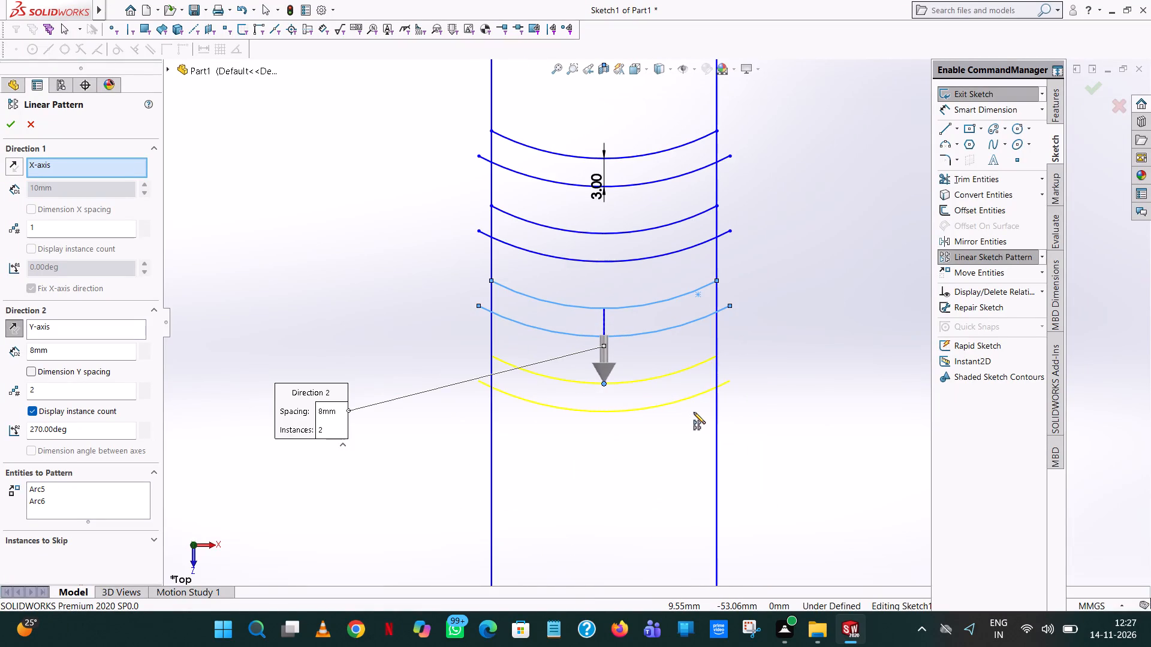
{"action": "scroll", "coordinate": [694, 412], "scroll_direction": "down", "scroll_amount": 2}
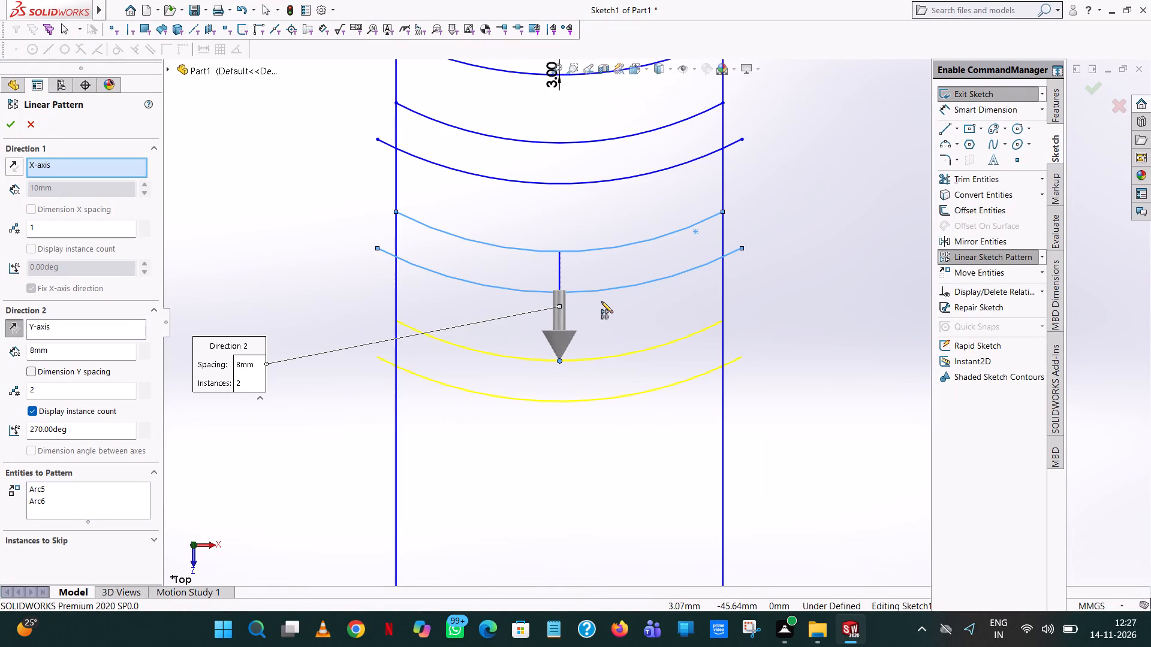
{"action": "scroll", "coordinate": [591, 208], "scroll_direction": "up", "scroll_amount": 1}
{"action": "scroll", "coordinate": [583, 107], "scroll_direction": "up", "scroll_amount": 2}
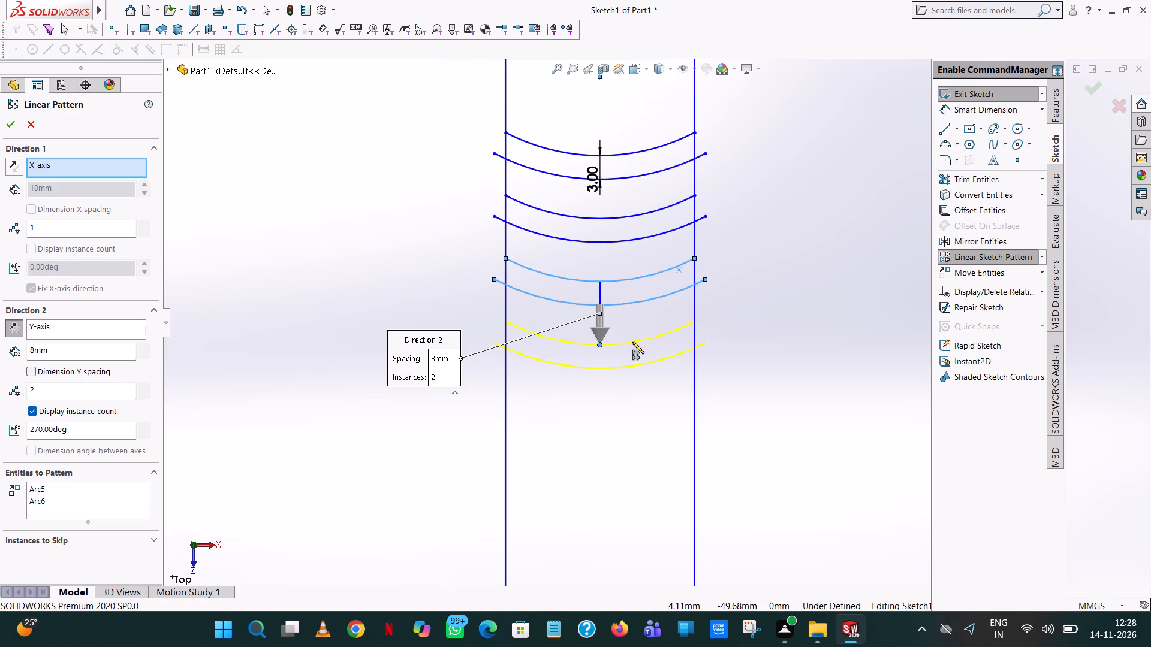
{"action": "left_click", "coordinate": [145, 385]}
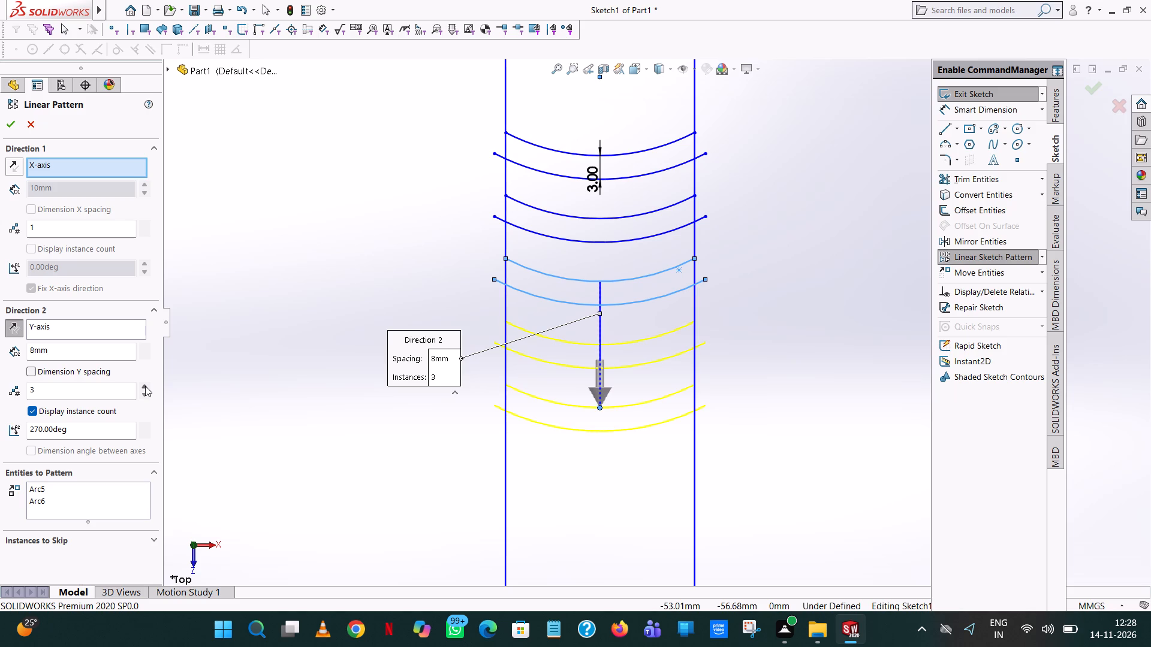
{"action": "left_click", "coordinate": [145, 386]}
{"action": "left_click", "coordinate": [145, 386]}
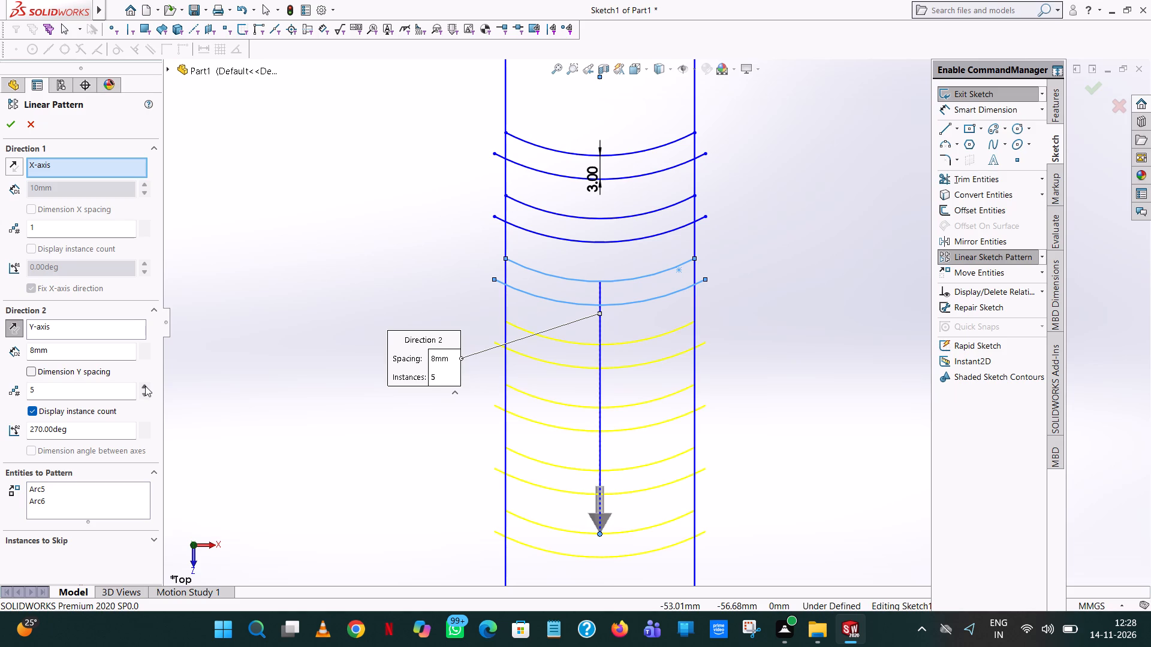
{"action": "left_click", "coordinate": [5, 123]}
{"action": "left_click", "coordinate": [284, 246]}
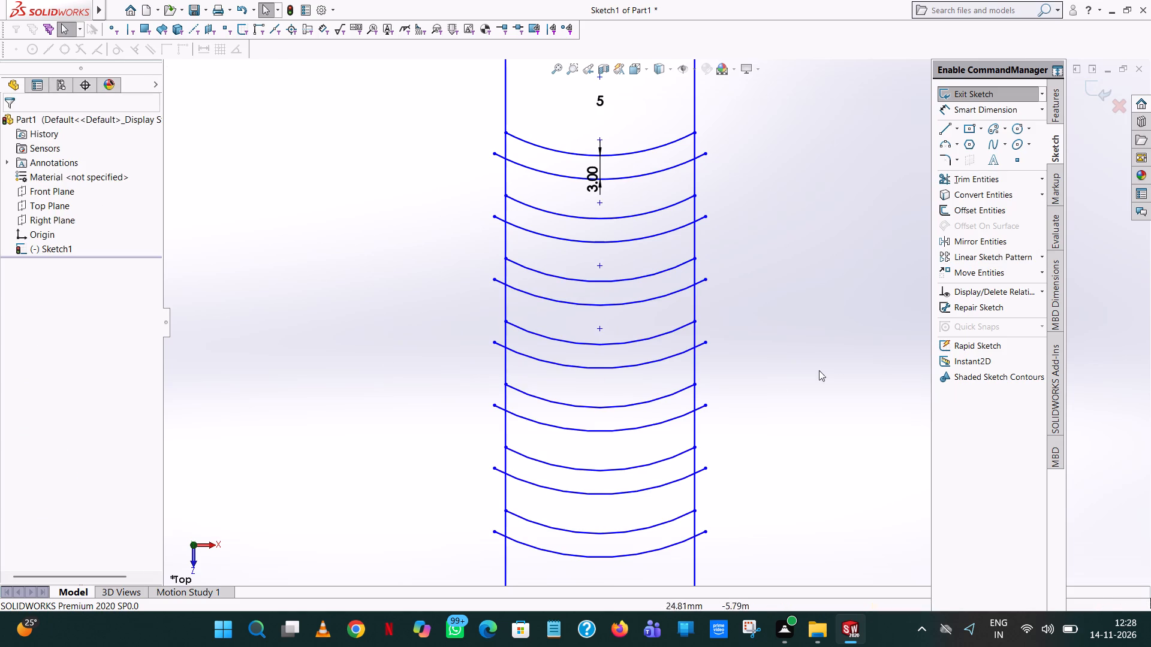
Check the gap between the two lowest arc pairs along the centre using a temporary line, without keeping the line.
{"action": "left_click", "coordinate": [945, 135]}
{"action": "scroll", "coordinate": [619, 523], "scroll_direction": "up", "scroll_amount": 4}
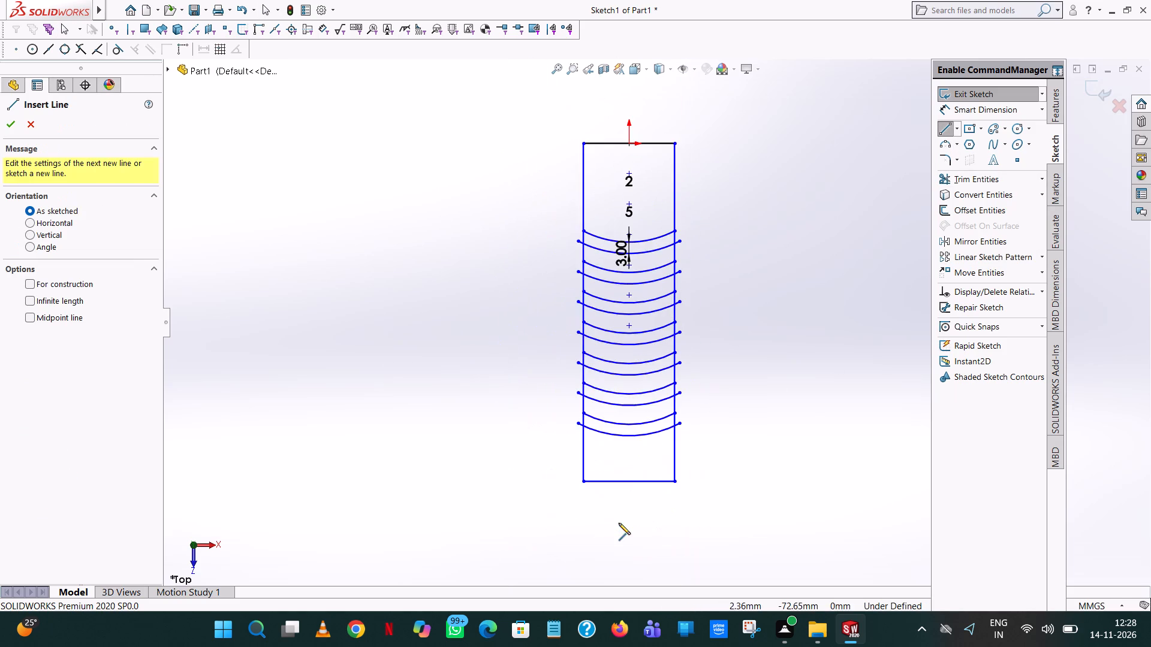
{"action": "scroll", "coordinate": [636, 458], "scroll_direction": "down", "scroll_amount": 5}
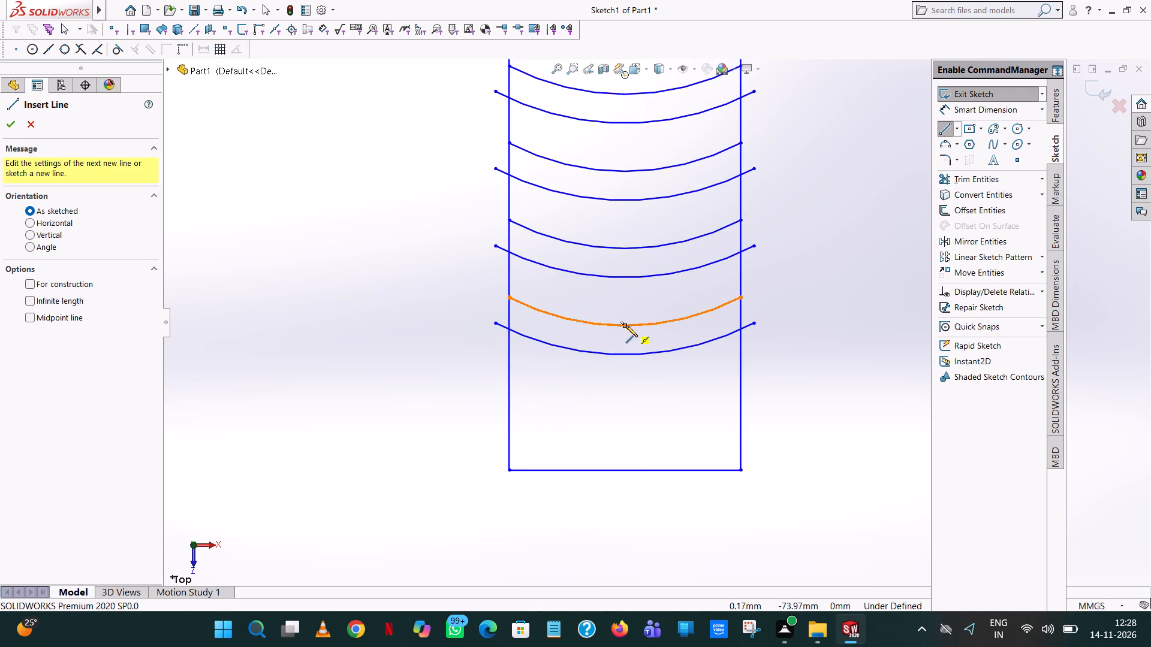
{"action": "left_click", "coordinate": [626, 325]}
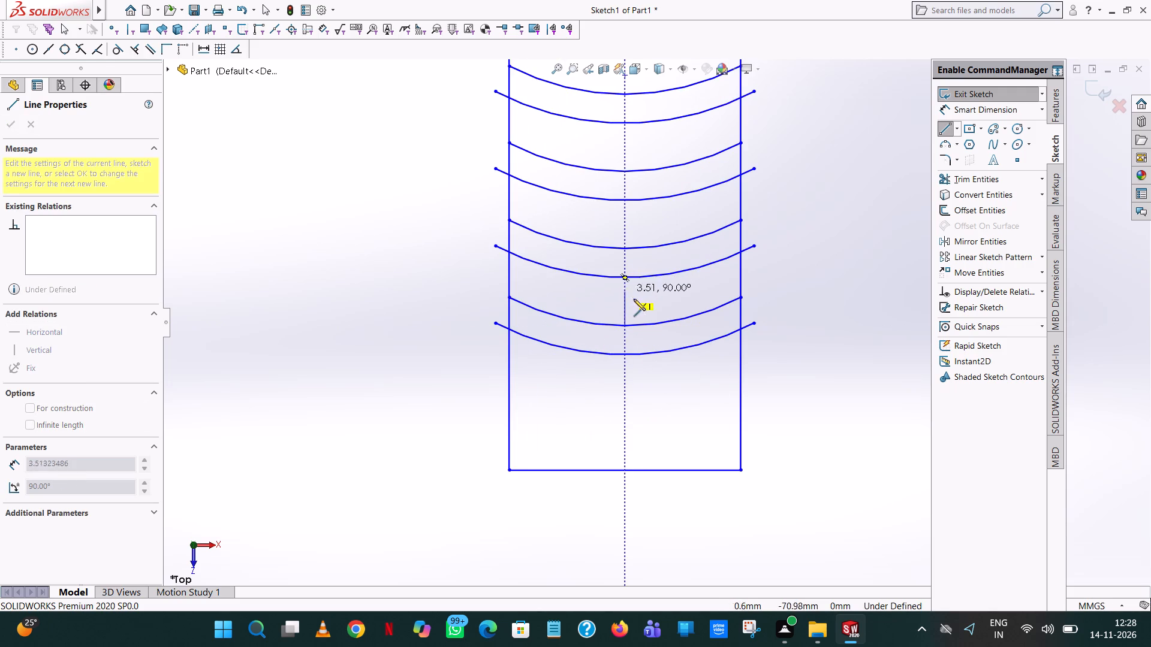
{"action": "right_click", "coordinate": [657, 309]}
{"action": "left_click", "coordinate": [685, 323]}
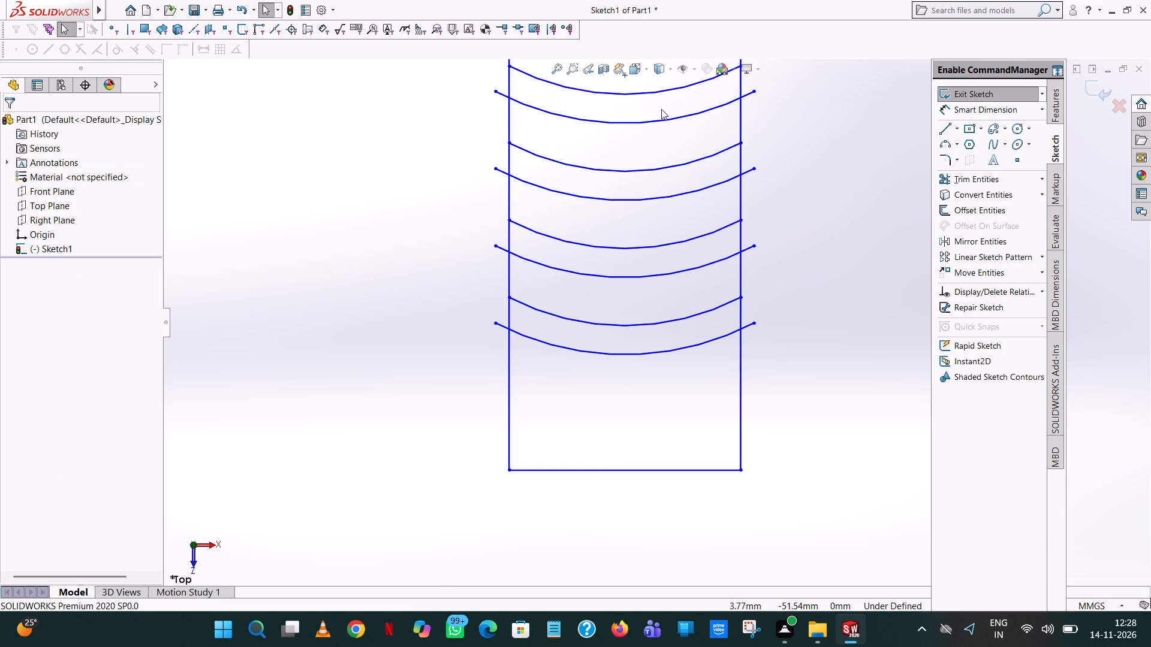
Trim the seven lower-arc ends that overhang the rectangle's right edge, using Trim to closest.
{"action": "scroll", "coordinate": [661, 109], "scroll_direction": "up", "scroll_amount": 3}
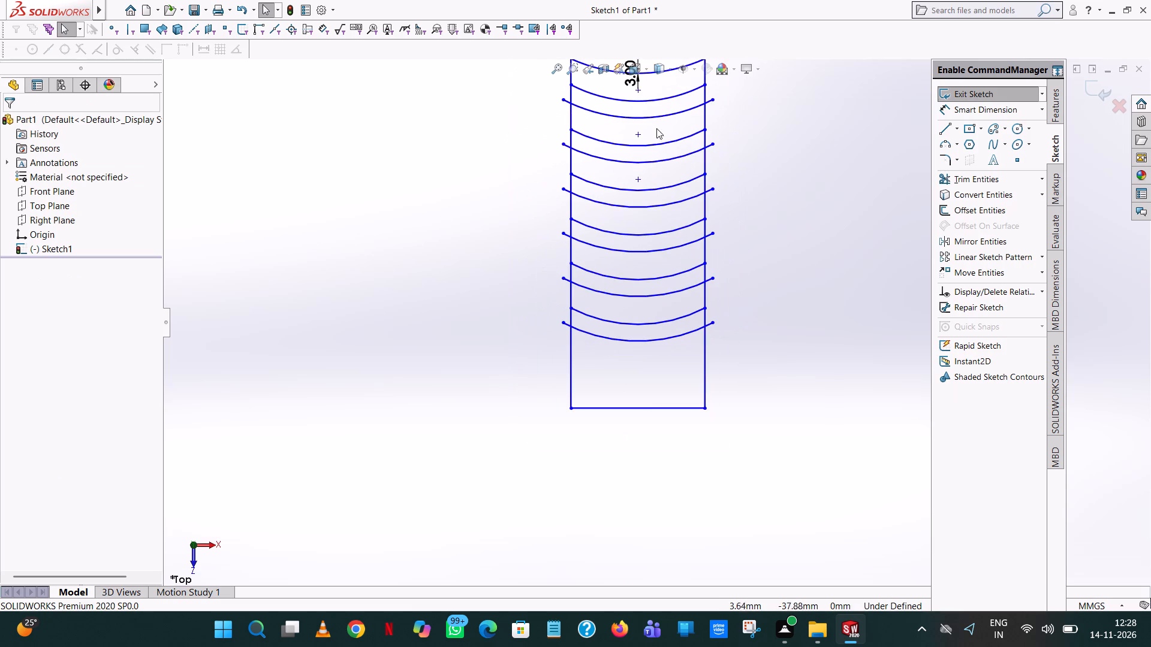
{"action": "scroll", "coordinate": [666, 114], "scroll_direction": "up", "scroll_amount": 3}
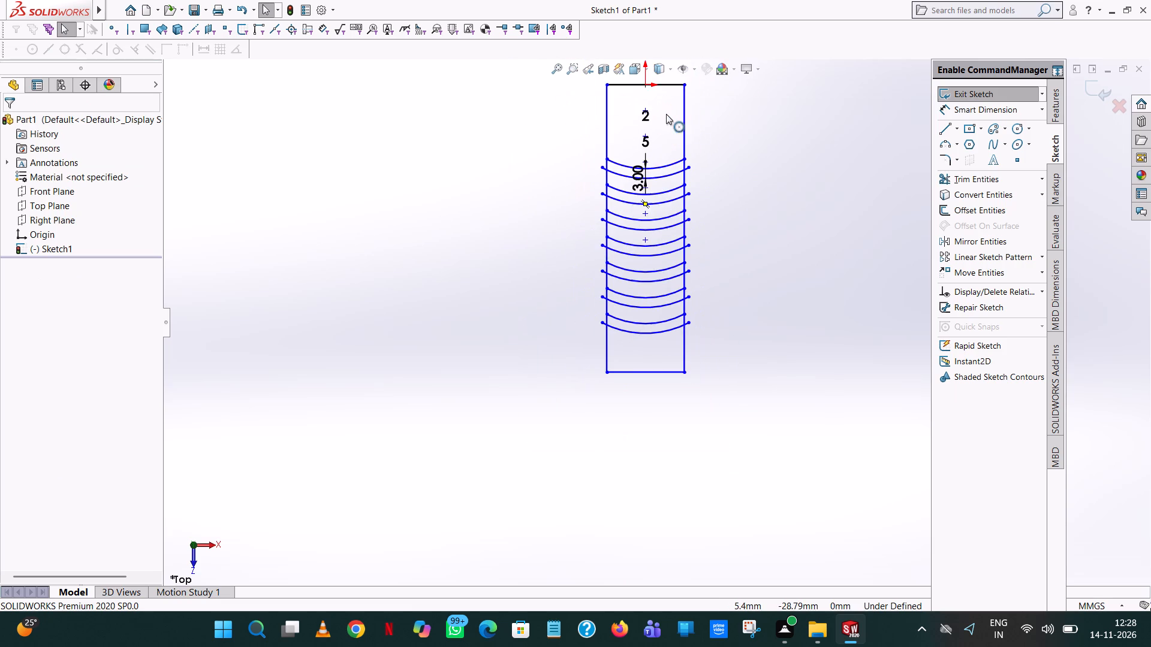
{"action": "scroll", "coordinate": [649, 203], "scroll_direction": "down", "scroll_amount": 1}
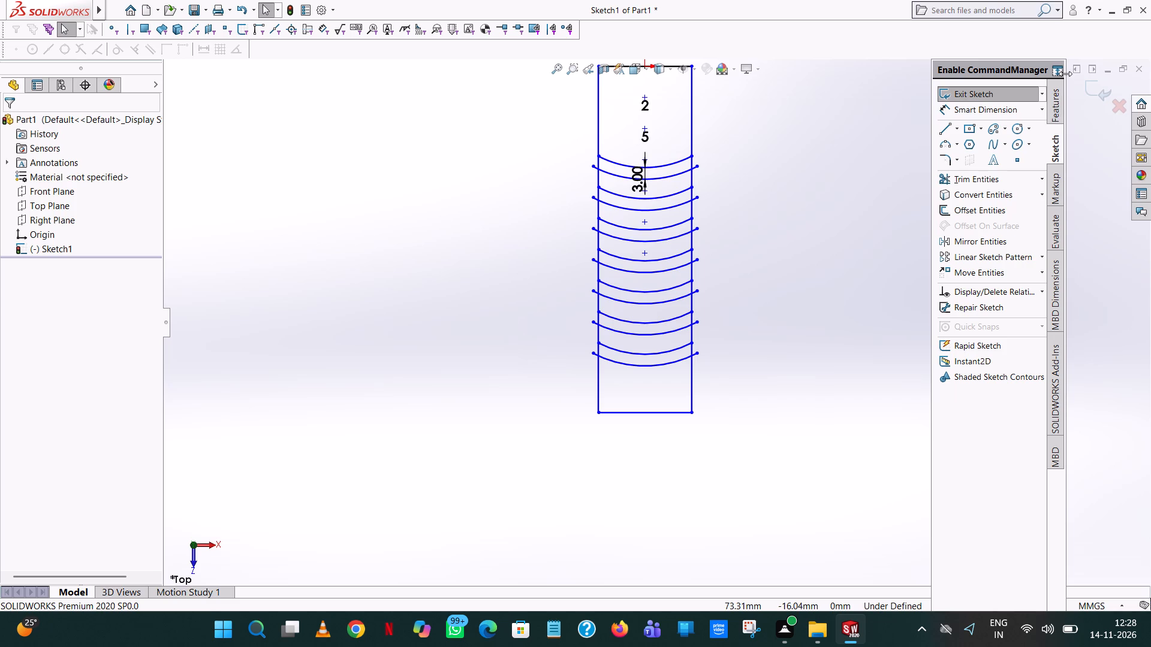
{"action": "scroll", "coordinate": [721, 200], "scroll_direction": "up", "scroll_amount": 1}
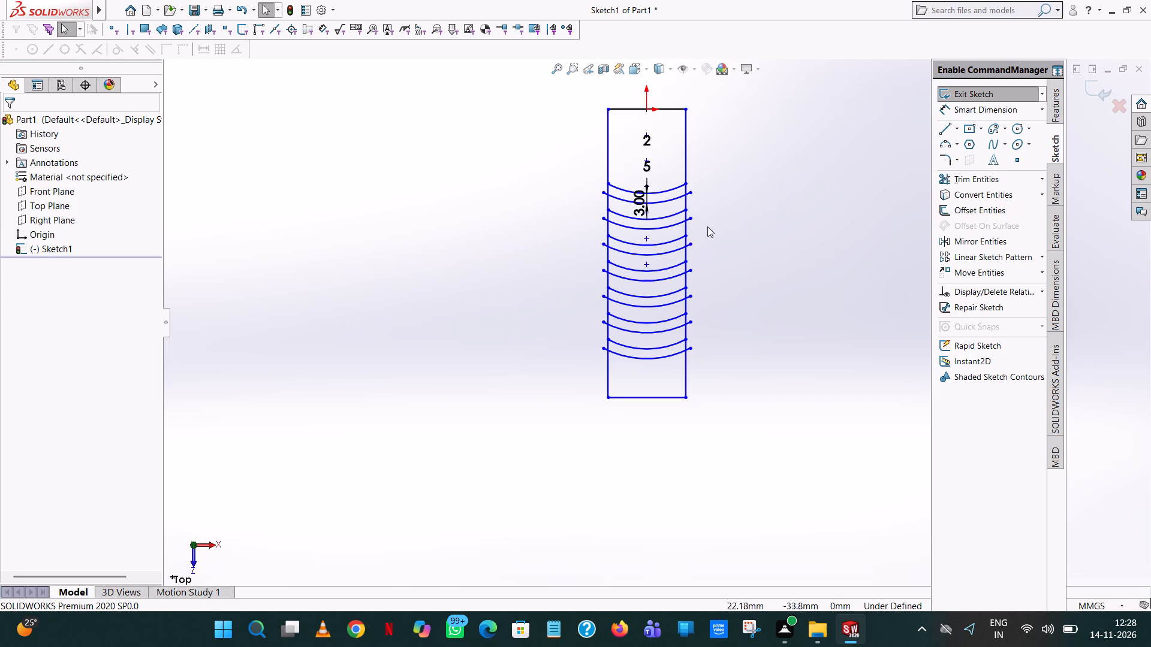
{"action": "left_click", "coordinate": [993, 184]}
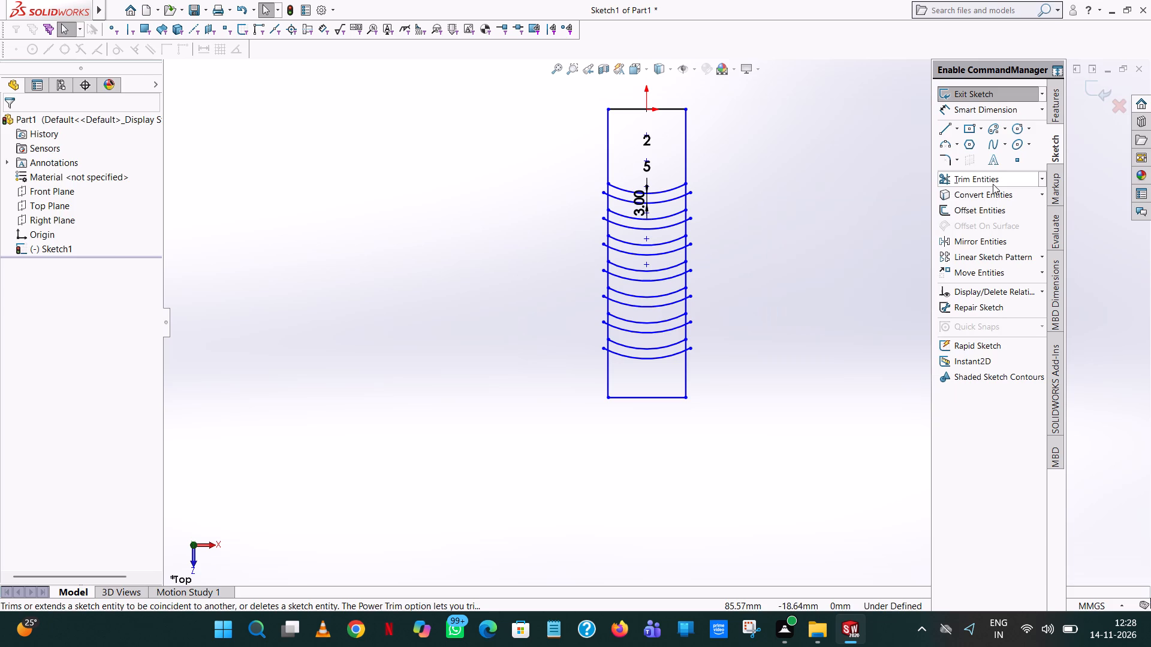
{"action": "scroll", "coordinate": [694, 220], "scroll_direction": "down", "scroll_amount": 6}
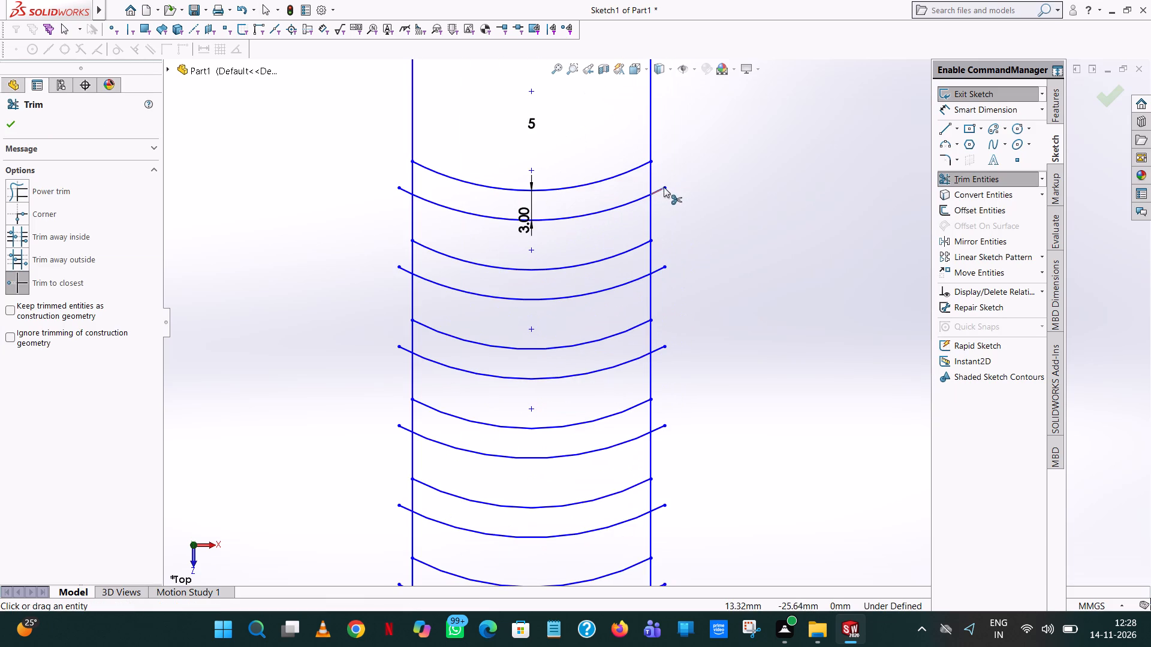
{"action": "left_click", "coordinate": [664, 187]}
{"action": "left_click", "coordinate": [662, 270]}
{"action": "left_click", "coordinate": [660, 346]}
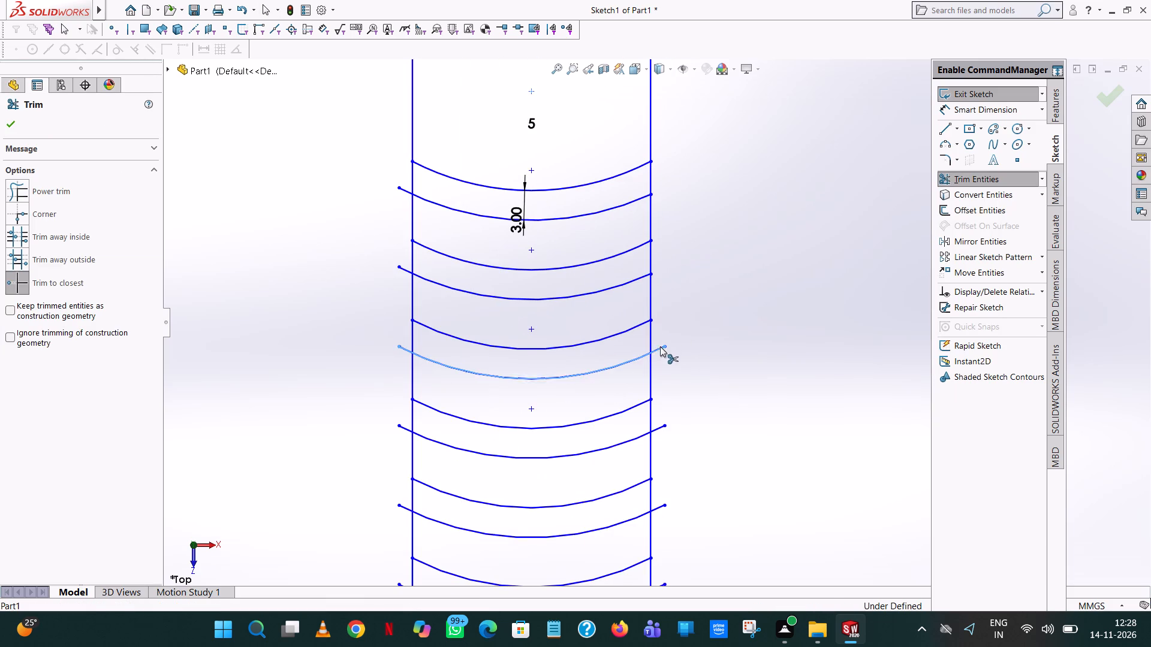
{"action": "left_click", "coordinate": [662, 427]}
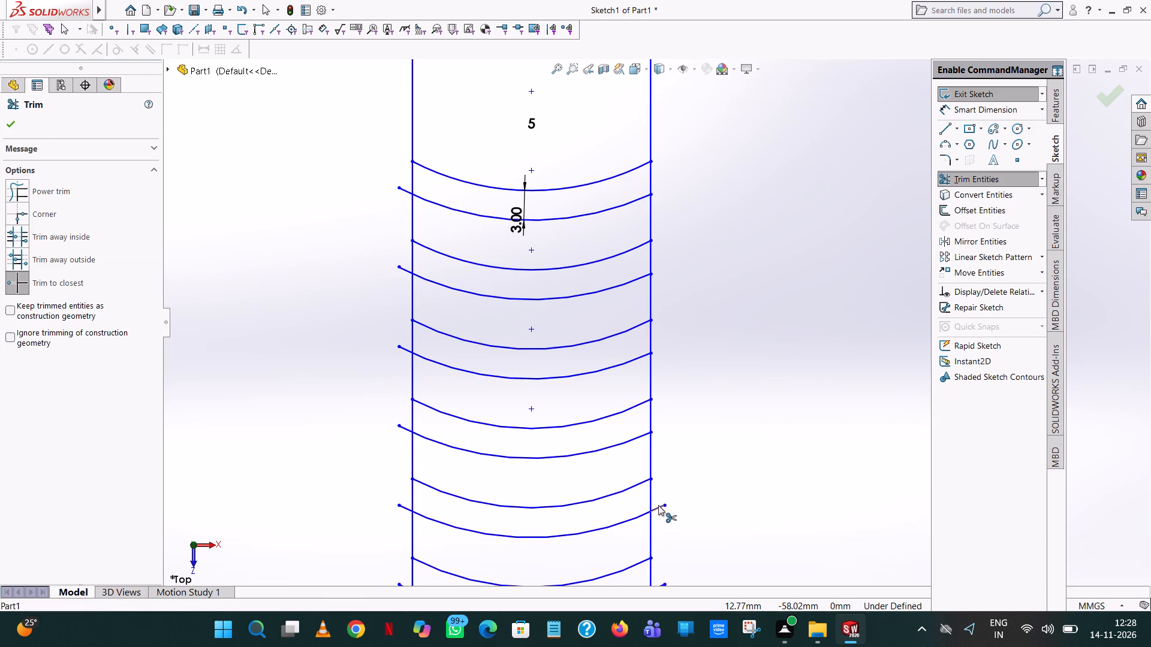
{"action": "left_click", "coordinate": [658, 505]}
{"action": "scroll", "coordinate": [668, 532], "scroll_direction": "up", "scroll_amount": 4}
{"action": "scroll", "coordinate": [673, 510], "scroll_direction": "down", "scroll_amount": 2}
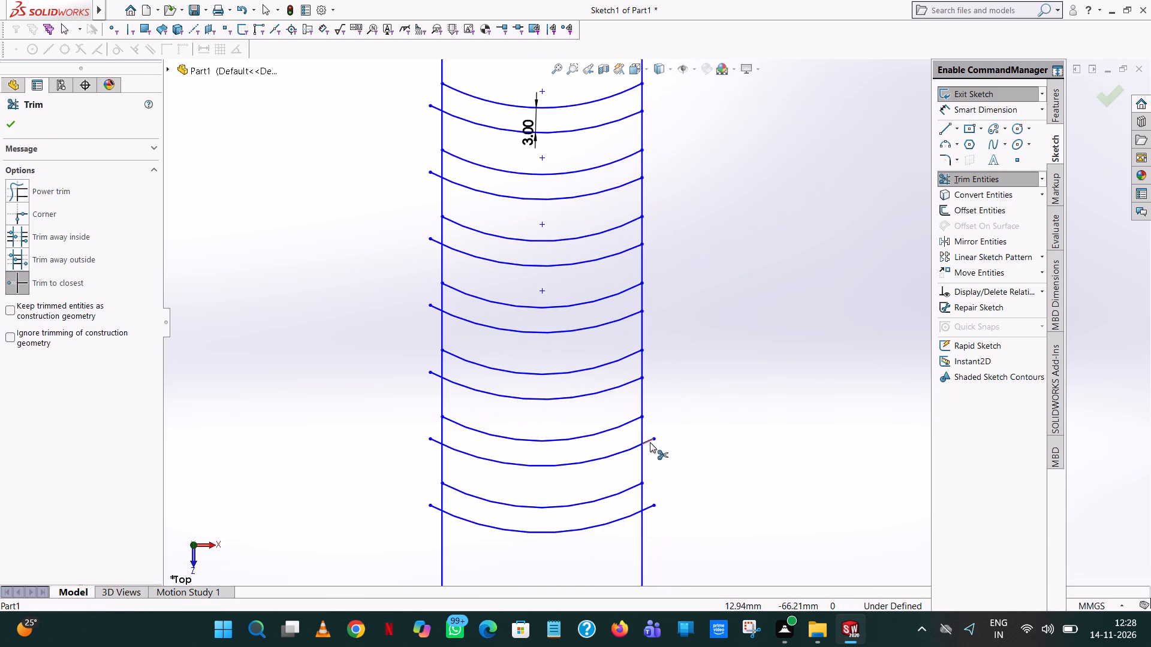
{"action": "left_click", "coordinate": [650, 442]}
{"action": "left_click", "coordinate": [653, 507]}
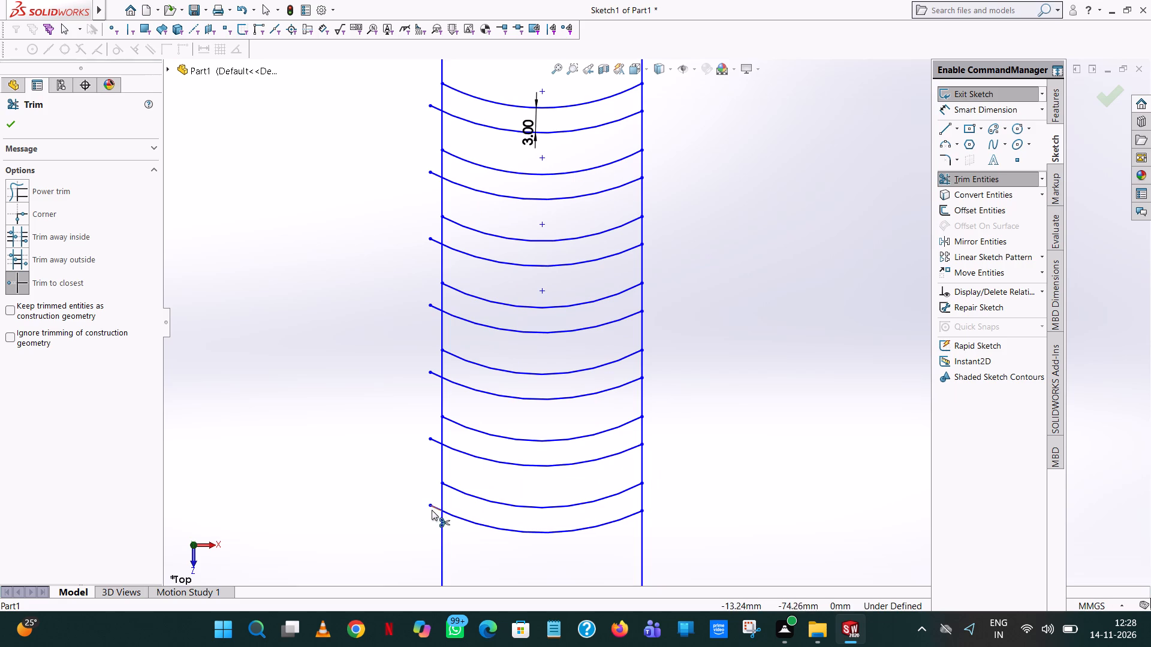
Trim the seven lower-arc ends that overhang the rectangle's left edge.
{"action": "left_click", "coordinate": [432, 507]}
{"action": "left_click", "coordinate": [437, 442]}
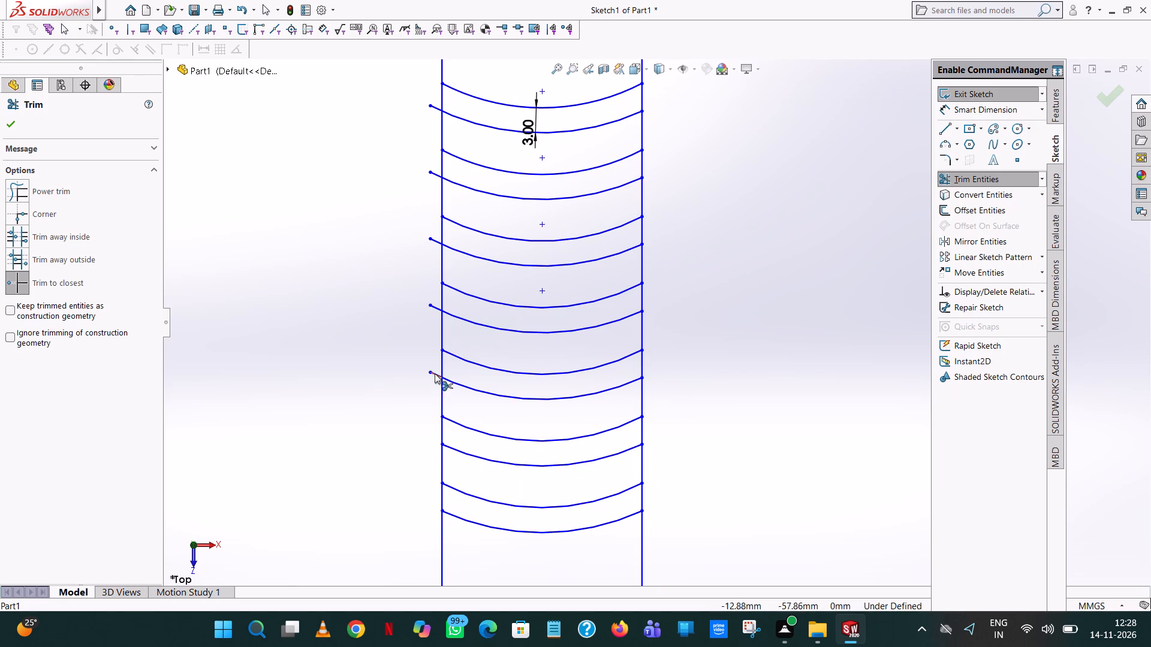
{"action": "left_click", "coordinate": [435, 373]}
{"action": "left_click", "coordinate": [430, 304]}
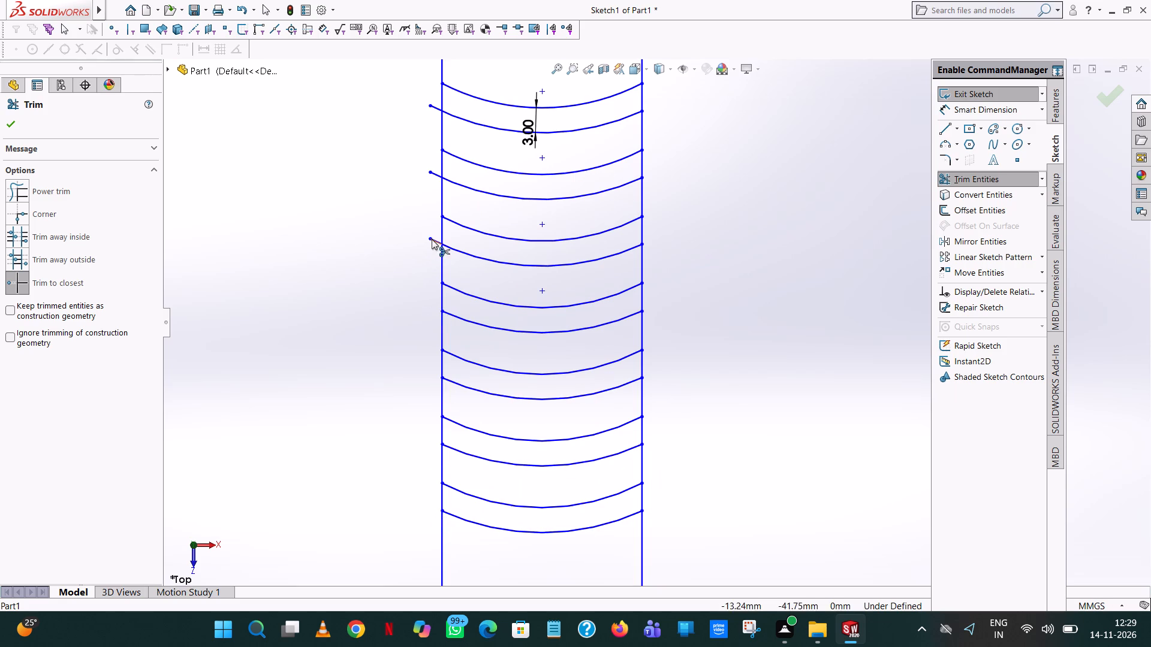
{"action": "left_click", "coordinate": [432, 239]}
{"action": "left_click", "coordinate": [430, 170]}
{"action": "left_click", "coordinate": [431, 105]}
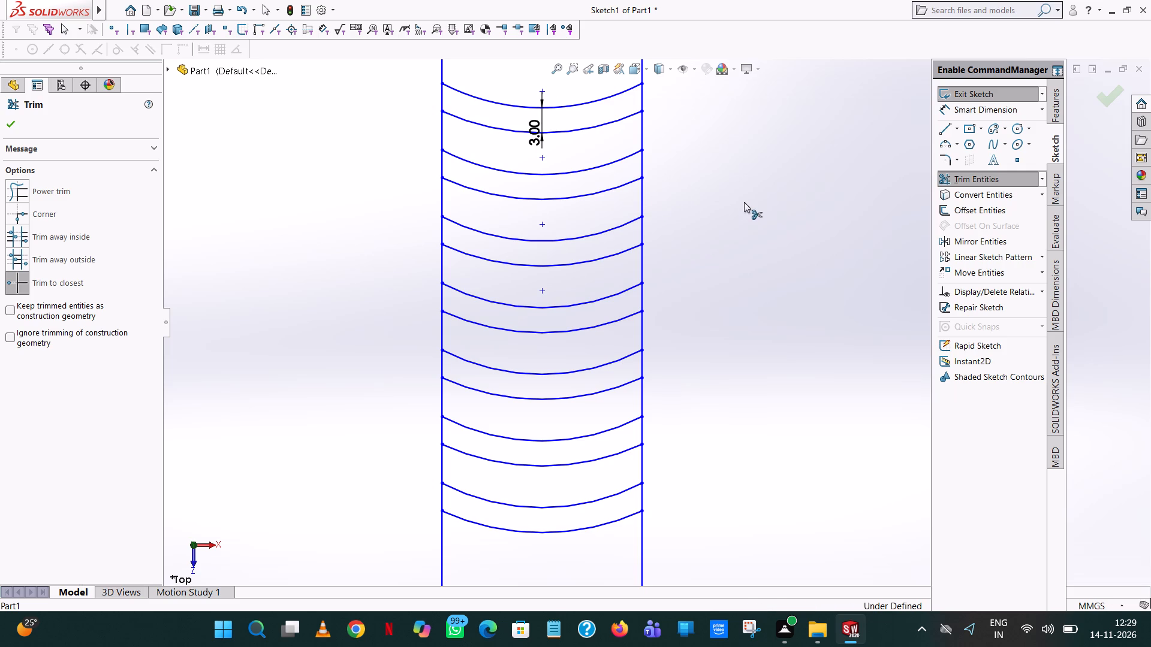
Check the distance from the first serration arc's lowest point up to the origin using a temporary line, without keeping the line.
{"action": "scroll", "coordinate": [752, 202], "scroll_direction": "up", "scroll_amount": 5}
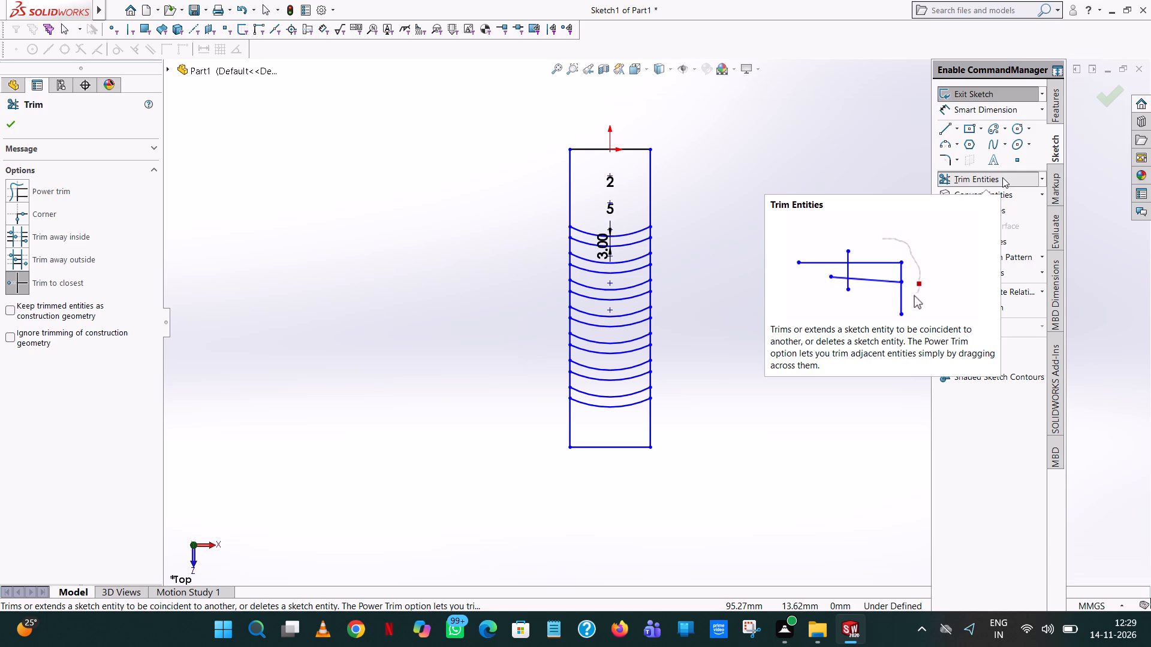
{"action": "left_click", "coordinate": [945, 126]}
{"action": "scroll", "coordinate": [622, 234], "scroll_direction": "down", "scroll_amount": 7}
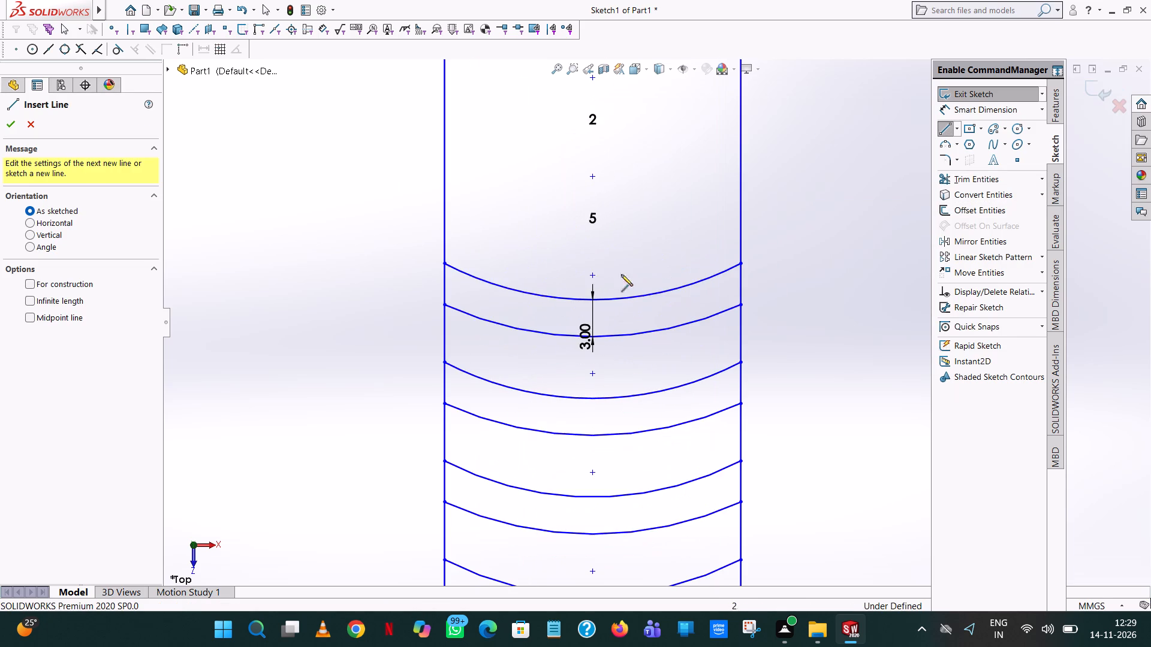
{"action": "left_click", "coordinate": [591, 300]}
{"action": "scroll", "coordinate": [579, 179], "scroll_direction": "up", "scroll_amount": 5}
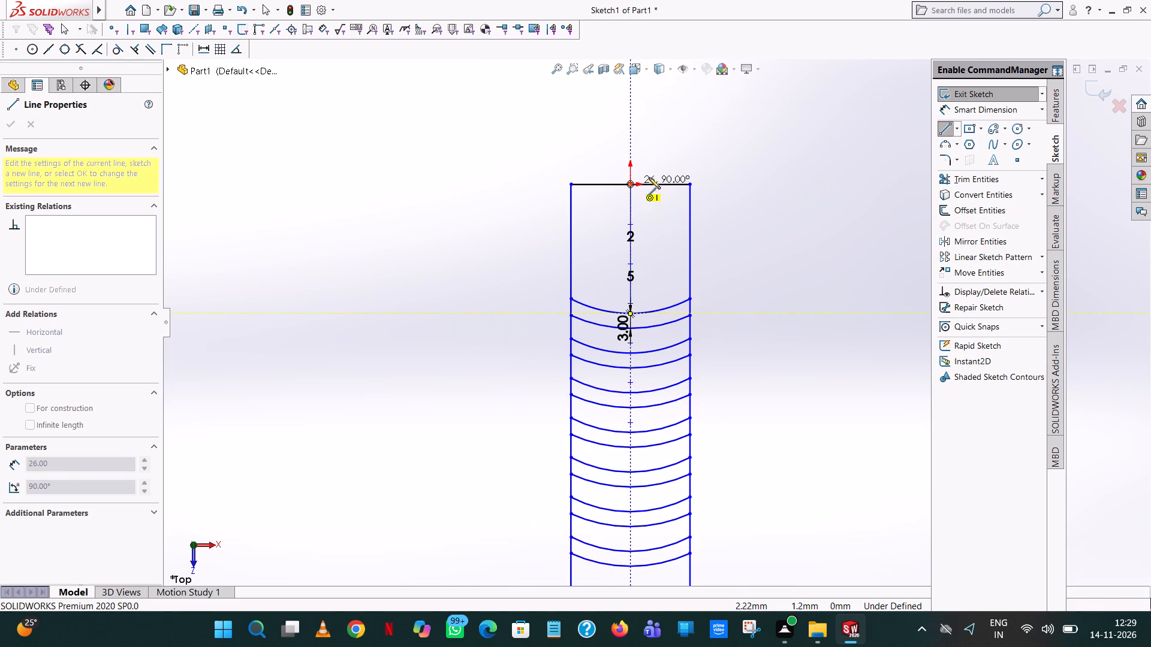
{"action": "right_click", "coordinate": [731, 168]}
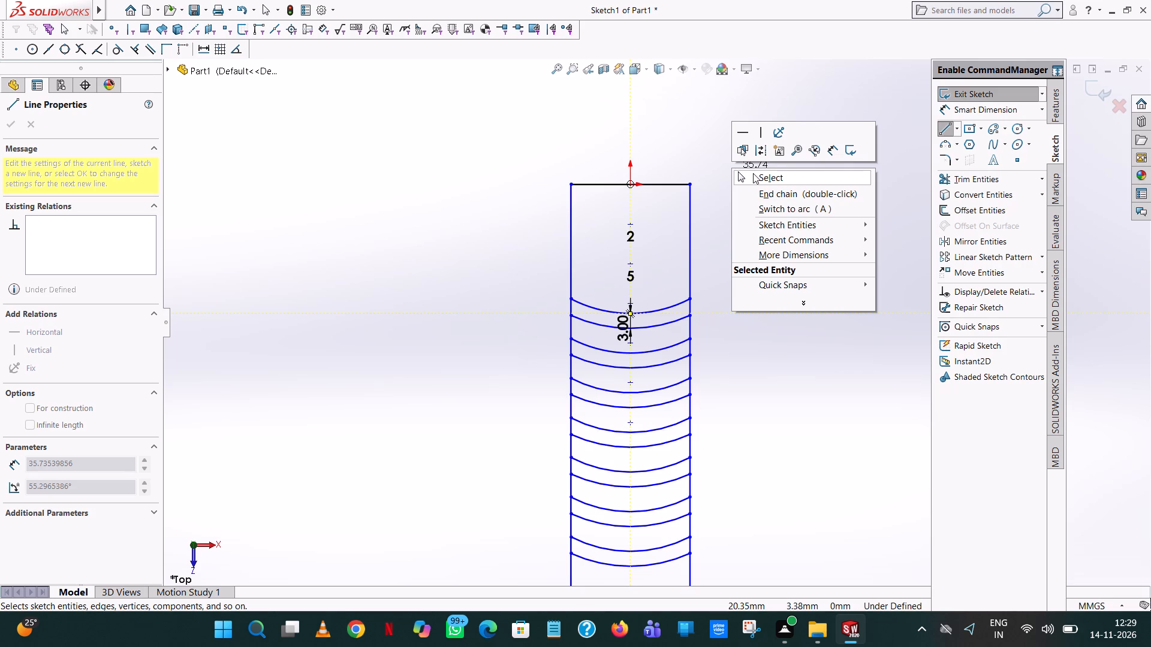
{"action": "left_click", "coordinate": [753, 173]}
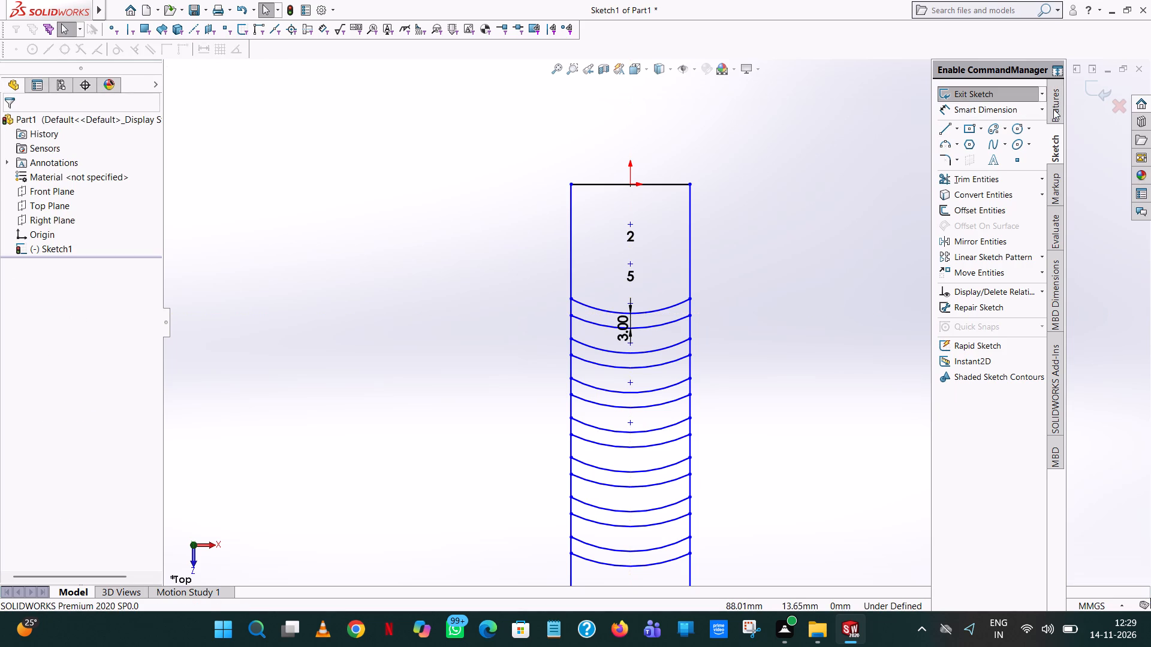
Add 26 mm radius dimensions to the upper arcs of the first and second serration pairs.
{"action": "left_click", "coordinate": [1023, 116]}
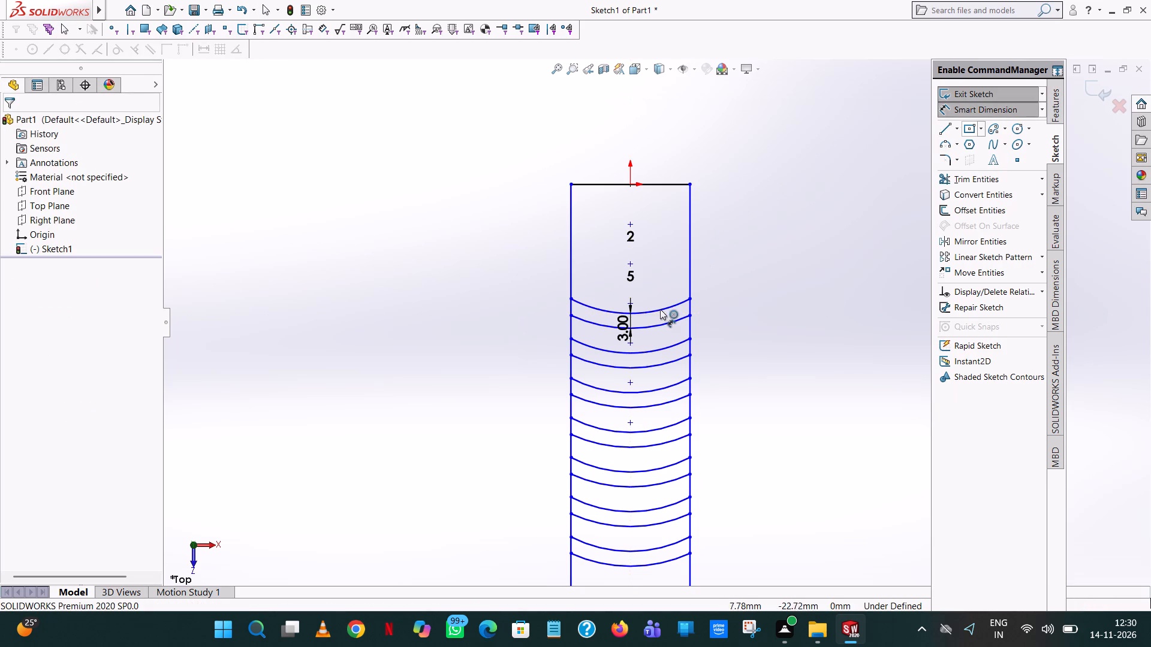
{"action": "left_click", "coordinate": [658, 313]}
{"action": "left_click", "coordinate": [659, 128]}
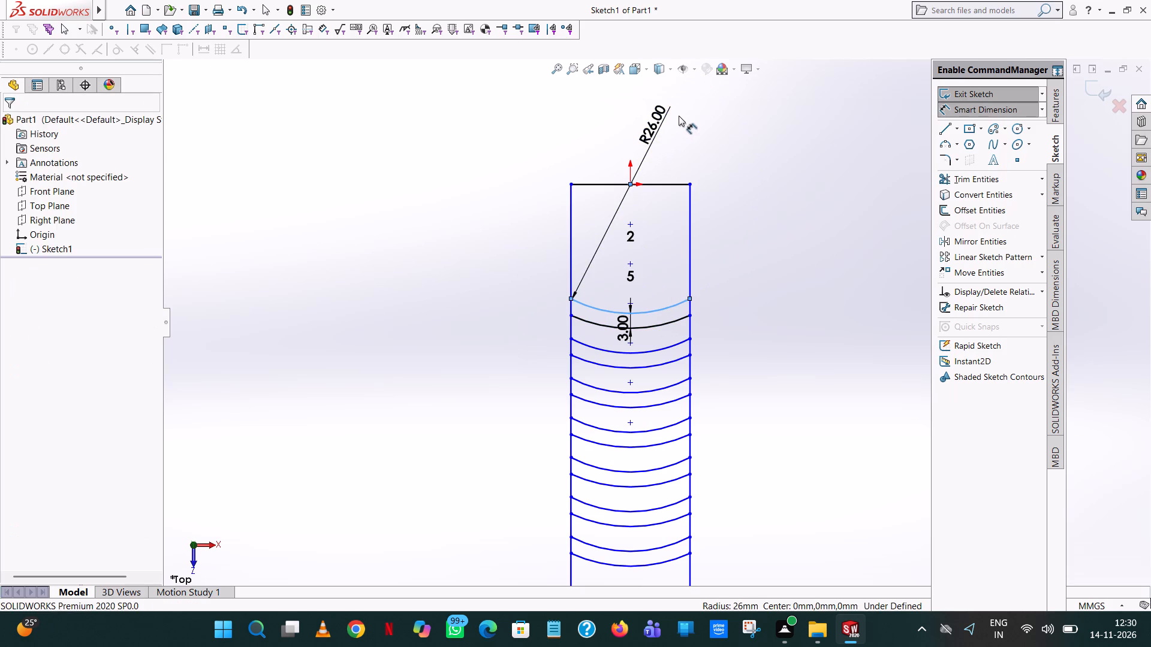
{"action": "left_click", "coordinate": [608, 109]}
{"action": "left_click", "coordinate": [433, 153]}
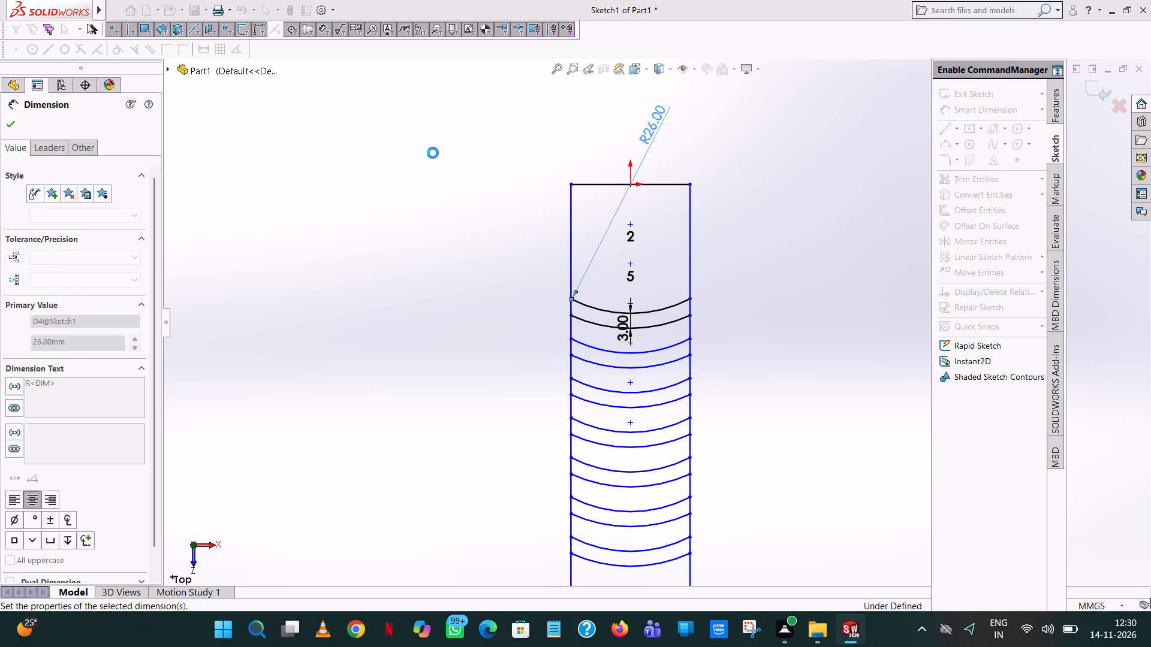
{"action": "left_click", "coordinate": [606, 350]}
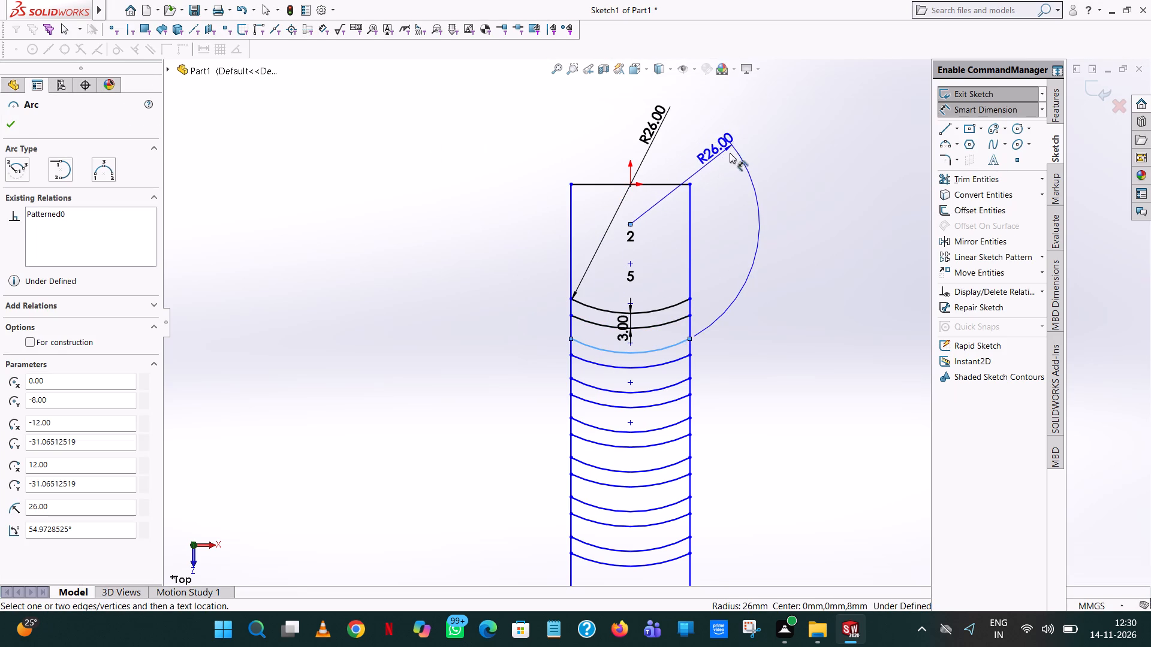
{"action": "left_click", "coordinate": [736, 150]}
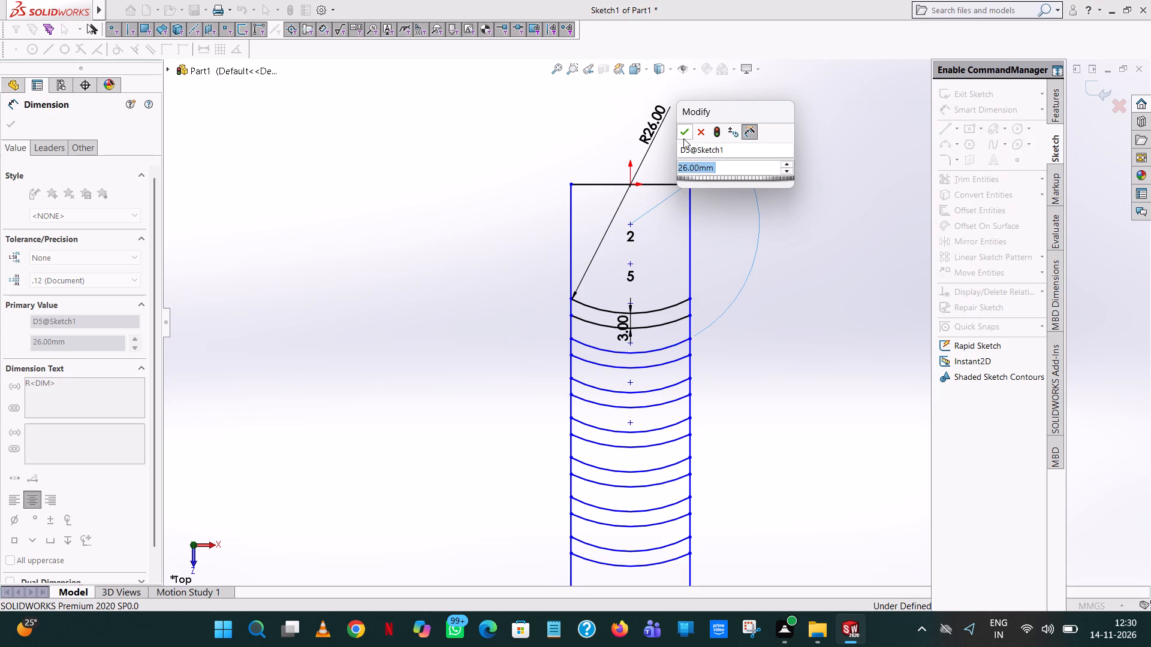
{"action": "left_click", "coordinate": [683, 137]}
{"action": "left_click", "coordinate": [802, 228]}
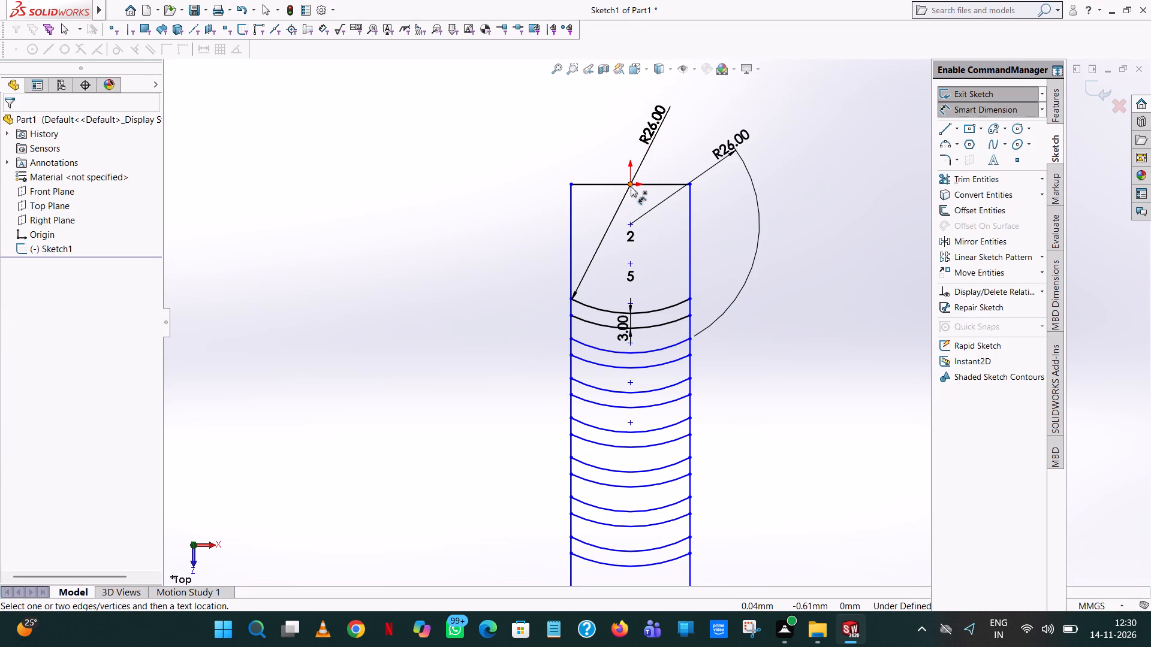
Dimension two patterned arc centres vertically from the origin, one at 32 mm and the one below it at 40 mm.
{"action": "left_click", "coordinate": [631, 186]}
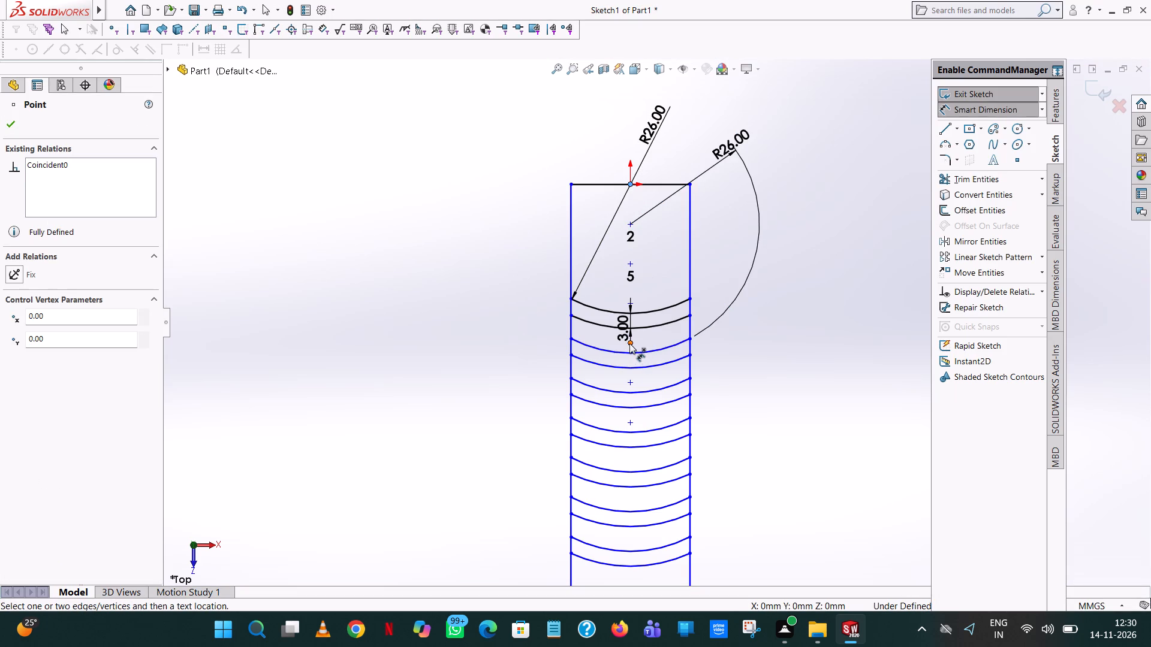
{"action": "left_click", "coordinate": [629, 343]}
{"action": "left_click", "coordinate": [792, 332]}
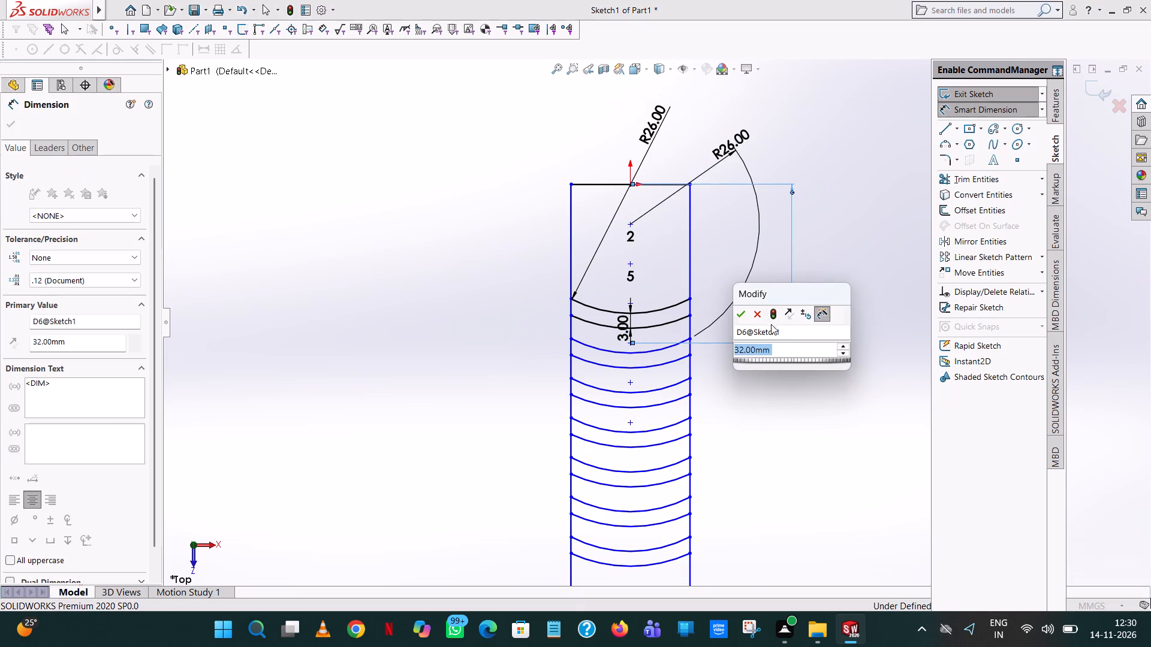
{"action": "left_click", "coordinate": [739, 314]}
{"action": "left_click", "coordinate": [807, 158]}
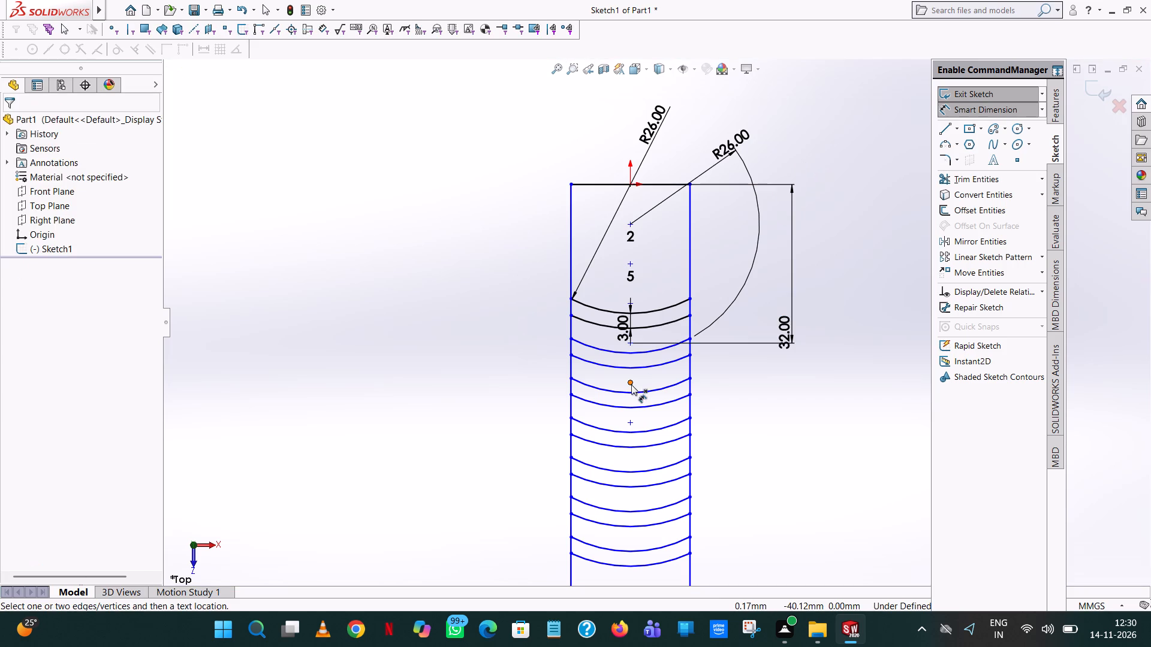
{"action": "left_click", "coordinate": [632, 385]}
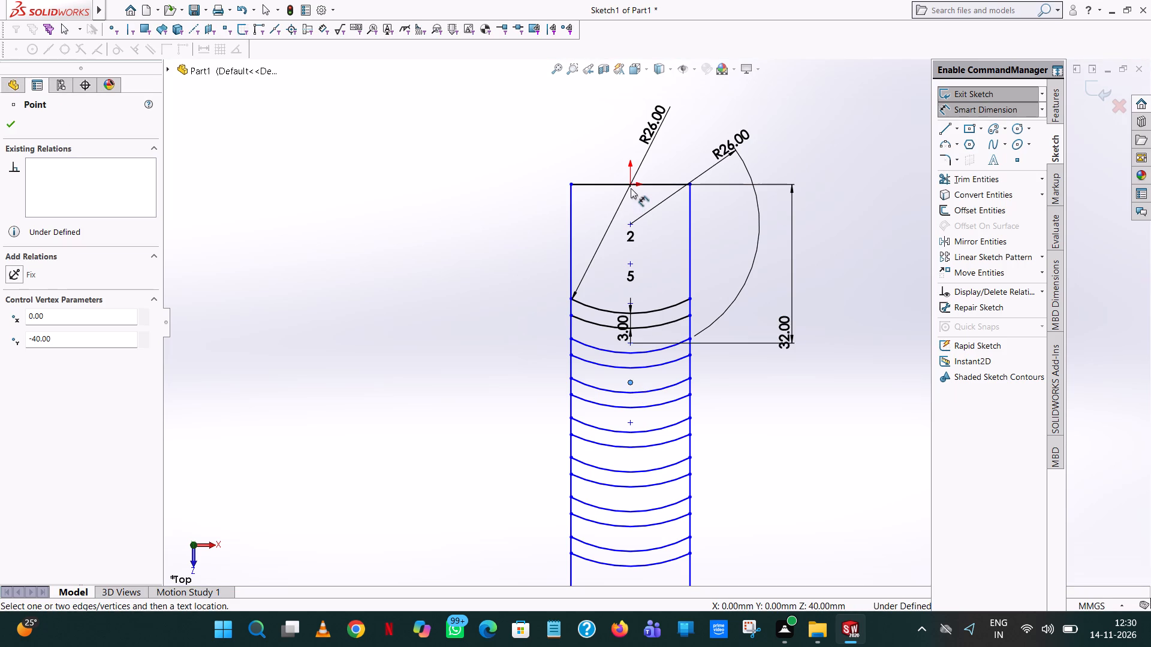
{"action": "left_click", "coordinate": [629, 185]}
{"action": "left_click", "coordinate": [475, 246]}
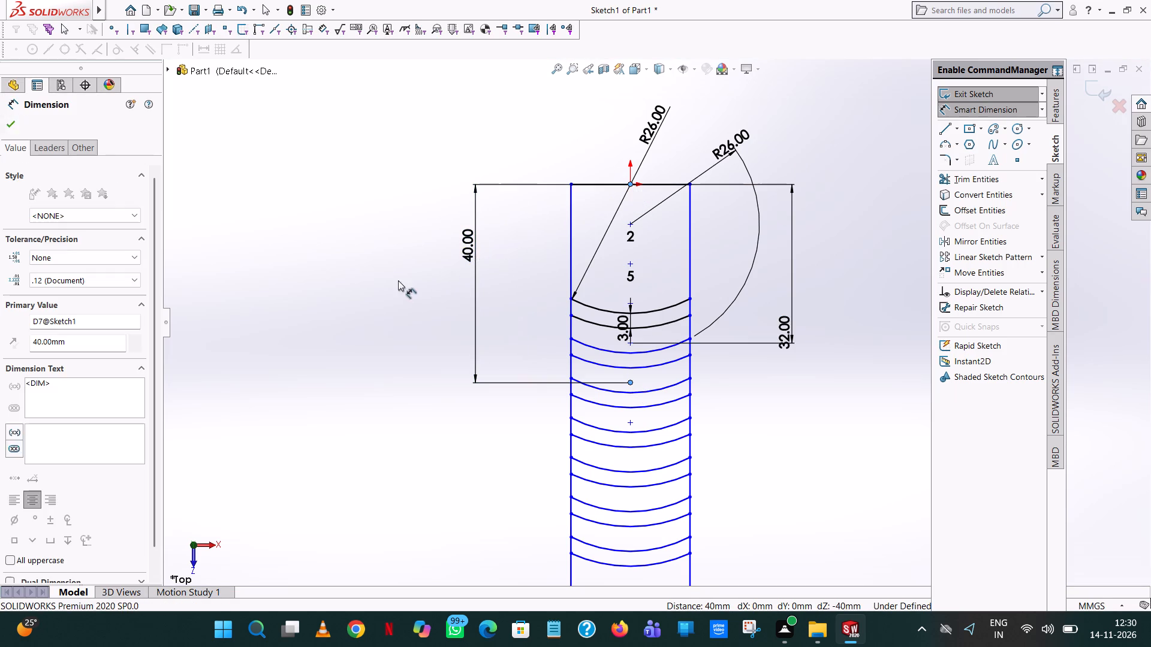
{"action": "left_click", "coordinate": [418, 233]}
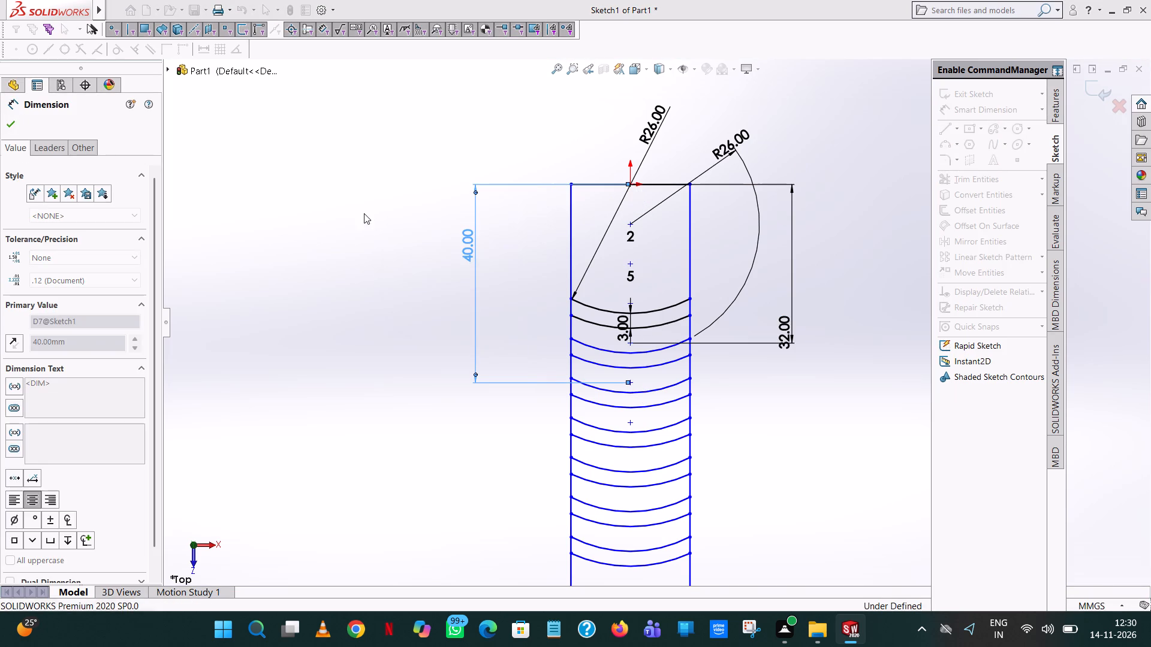
{"action": "left_click", "coordinate": [363, 212]}
{"action": "key", "text": "Escape"}
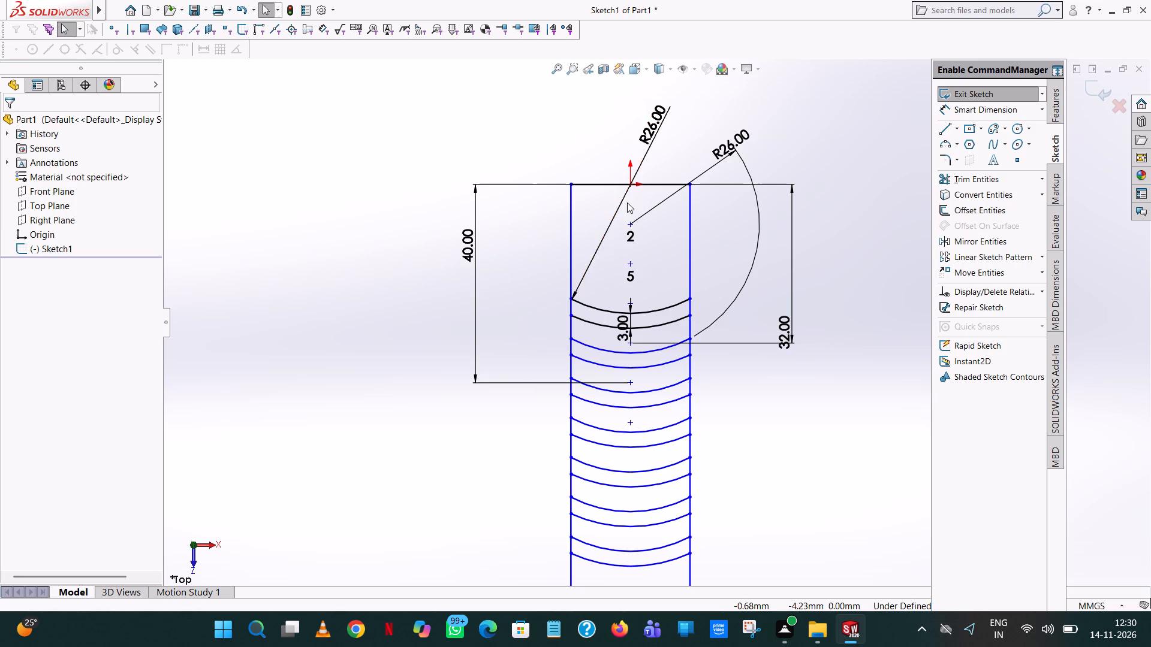
Apply a vertical relation to the origin, the arc centre 40 mm below it and the lowest arc centre.
{"action": "left_click", "coordinate": [630, 186], "text": "ctrl"}
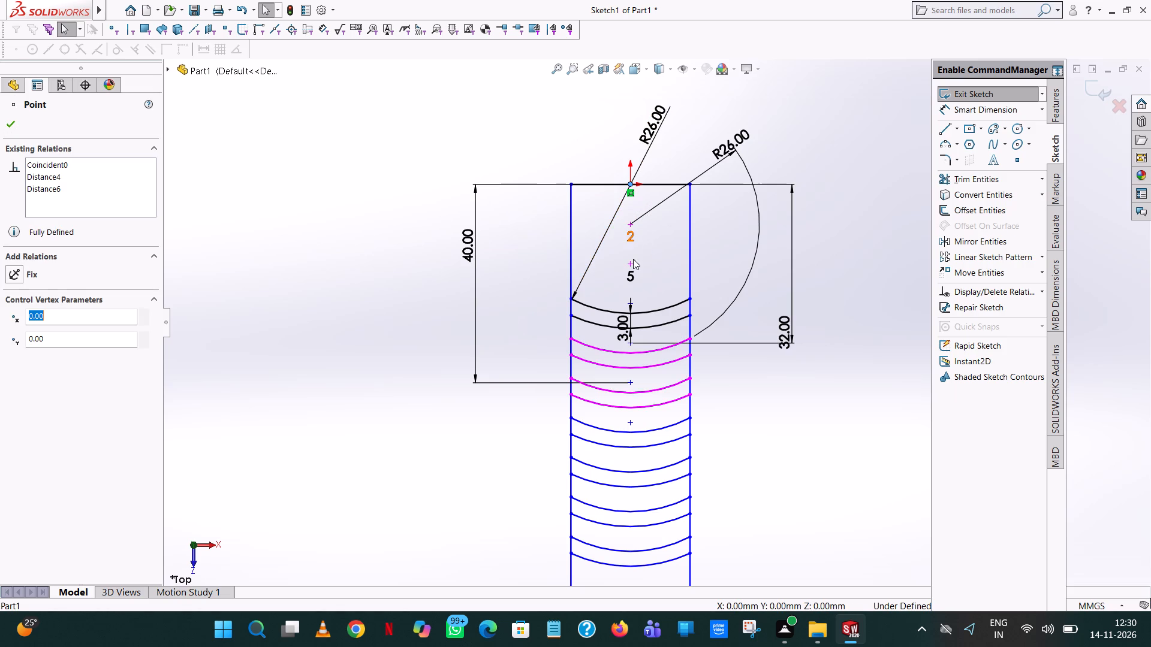
{"action": "left_click", "coordinate": [628, 385], "text": "ctrl"}
{"action": "left_click", "coordinate": [631, 422], "text": "ctrl"}
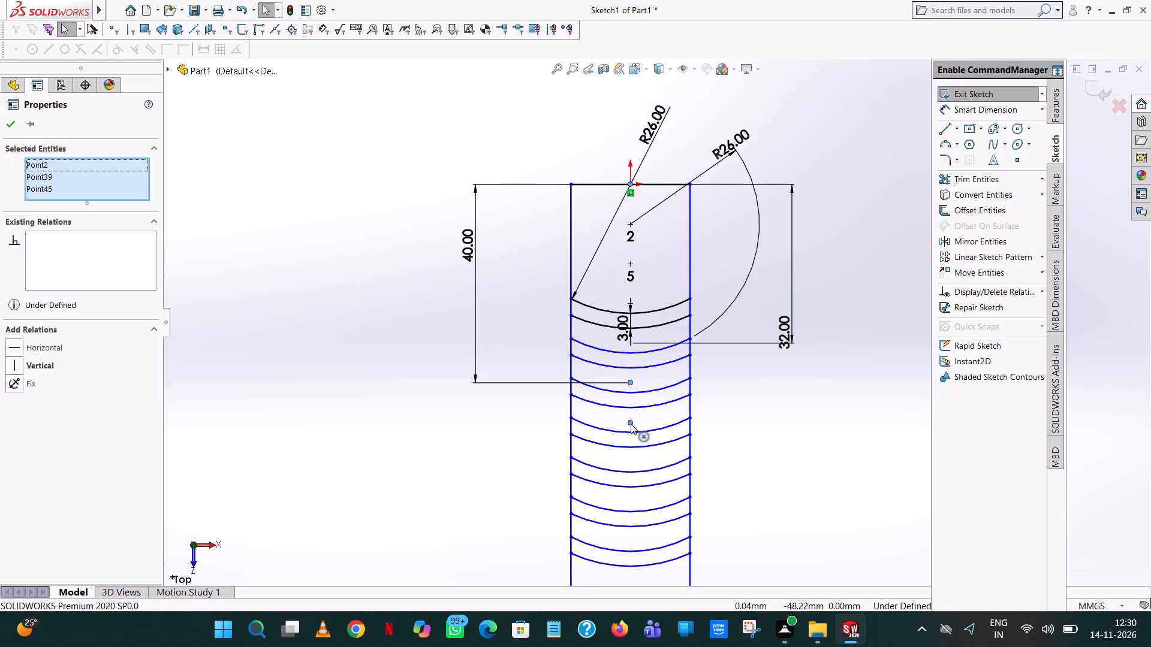
{"action": "left_click", "coordinate": [28, 362]}
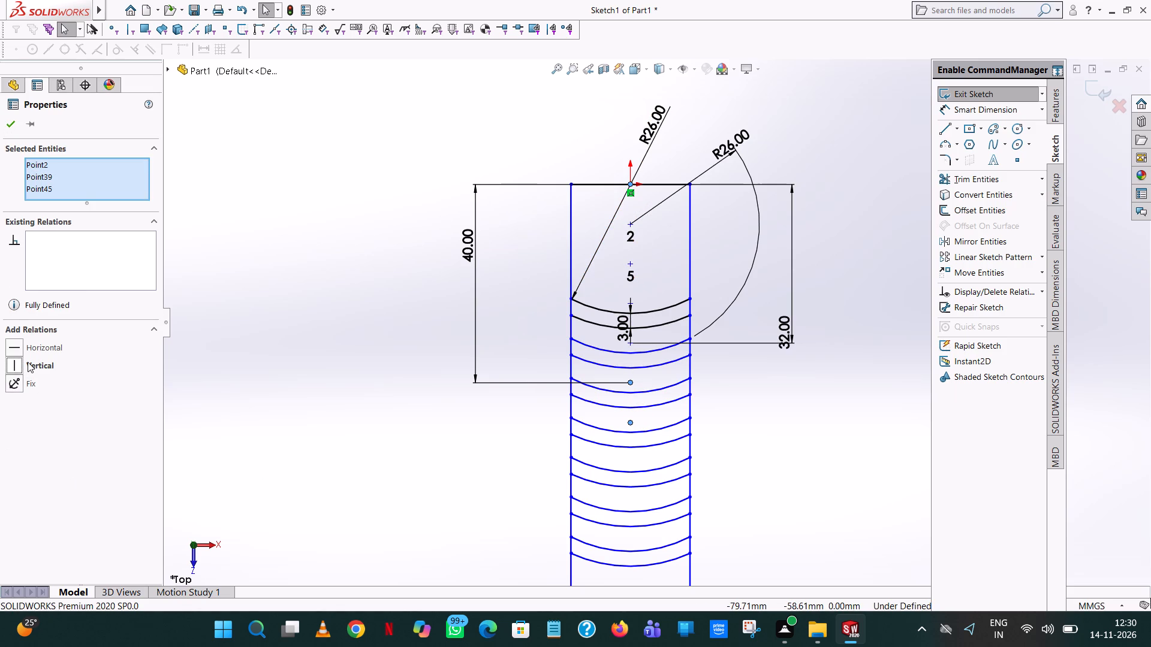
{"action": "left_click", "coordinate": [294, 289]}
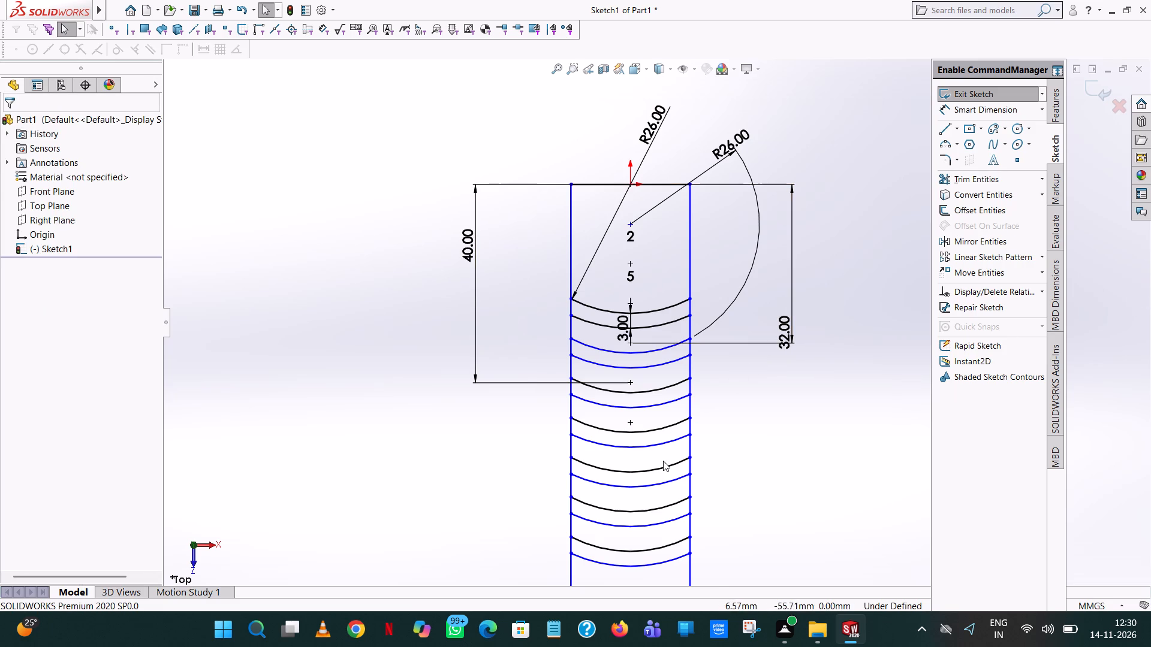
Apply separate vertical relations from the origin to the arc centre 40 mm below it and to the lowest arc centre.
{"action": "left_click", "coordinate": [629, 187], "text": "ctrl"}
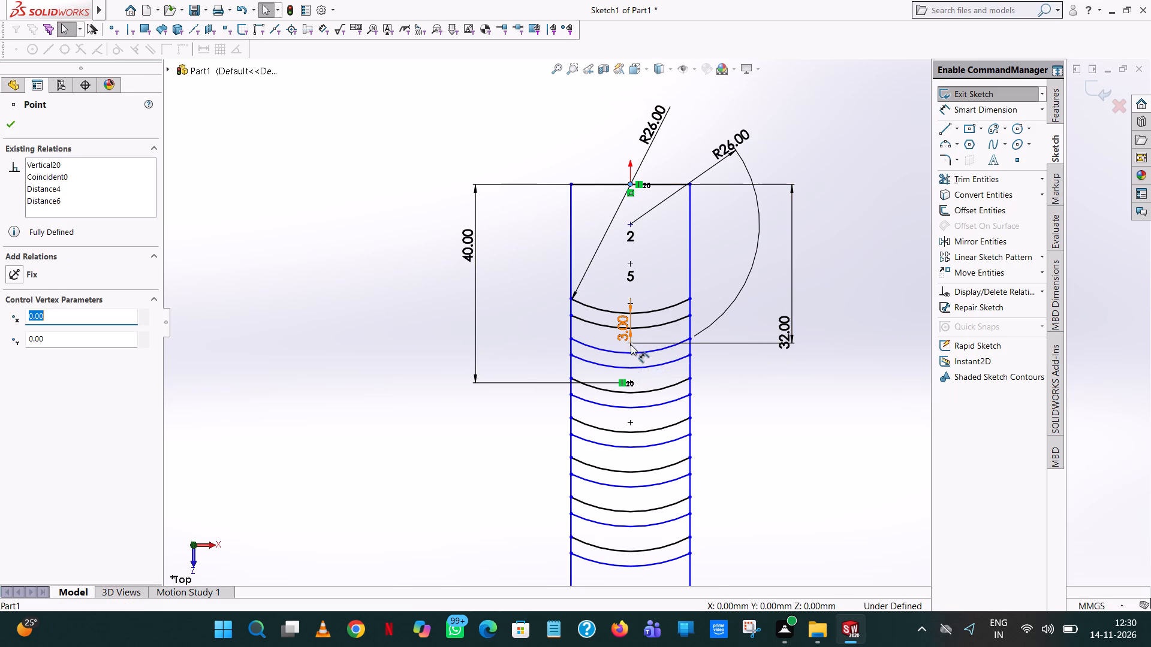
{"action": "left_click", "coordinate": [628, 382], "text": "ctrl"}
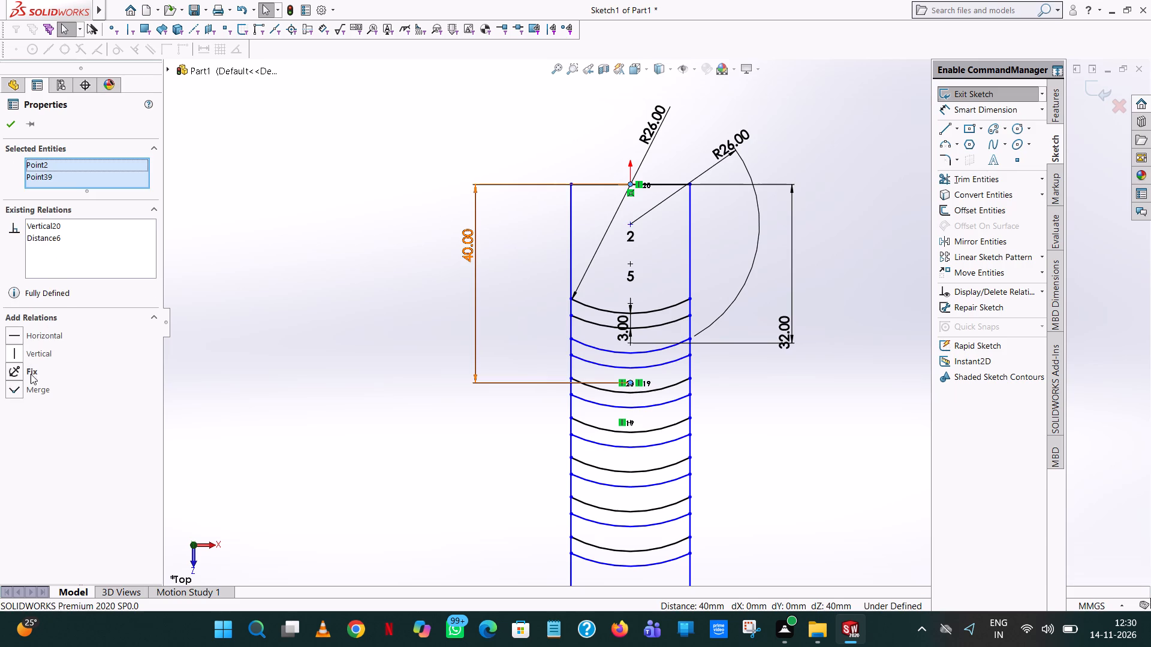
{"action": "left_click", "coordinate": [30, 349]}
{"action": "left_click", "coordinate": [30, 349]}
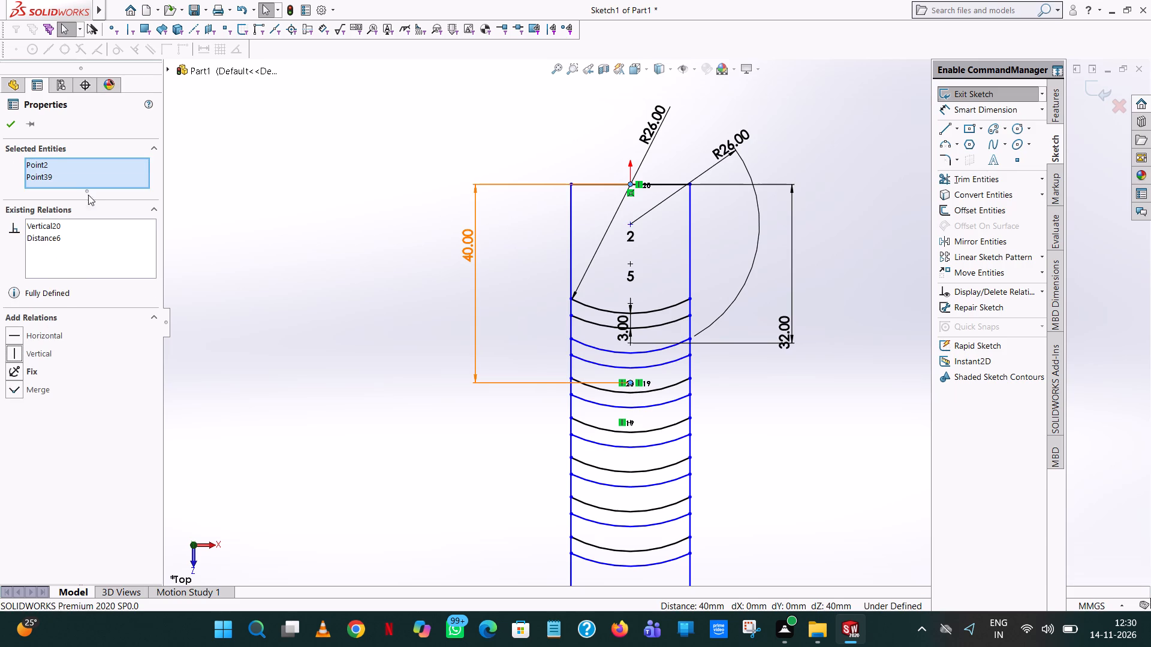
{"action": "left_click", "coordinate": [5, 125]}
{"action": "left_click", "coordinate": [370, 125]}
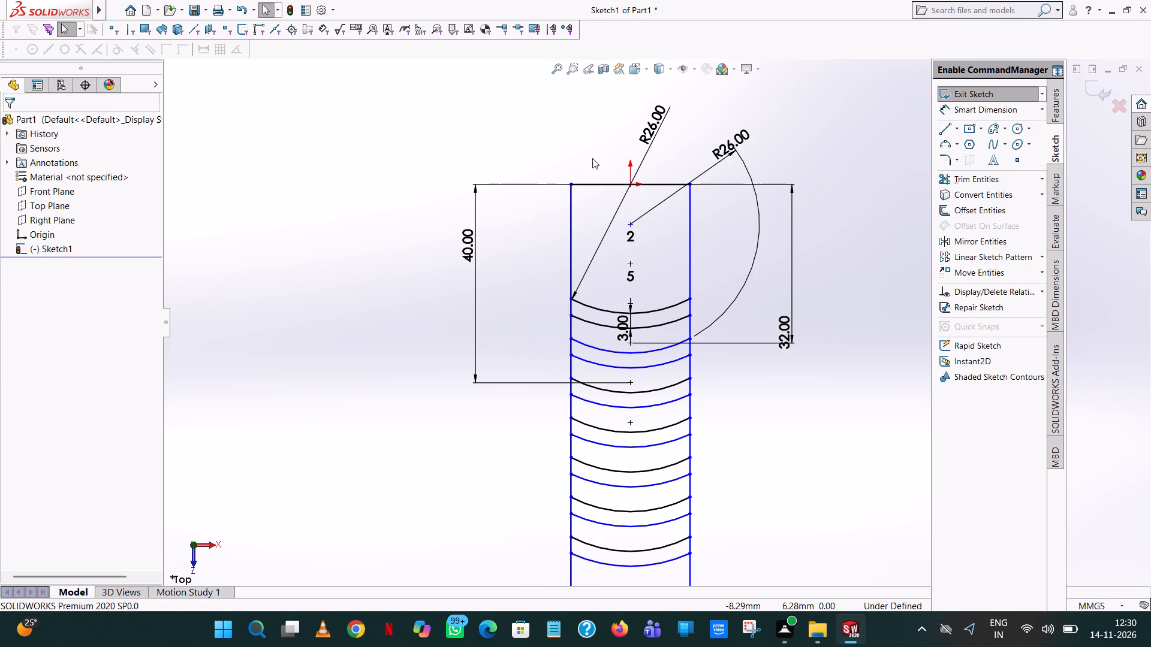
{"action": "left_click", "coordinate": [629, 183], "text": "ctrl"}
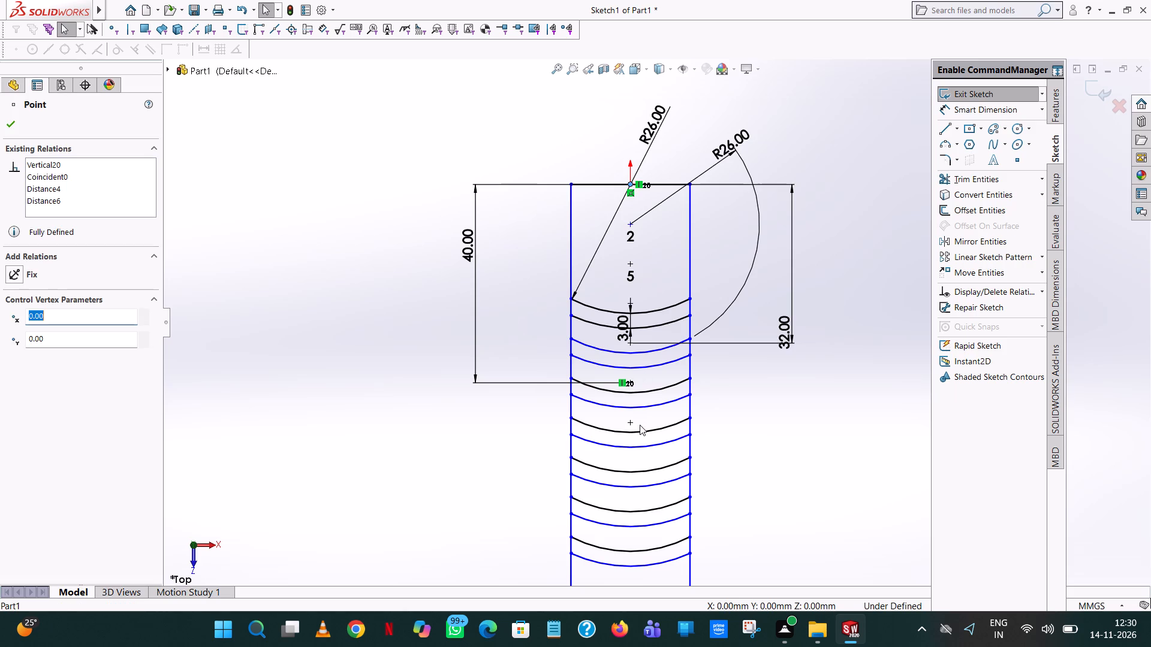
{"action": "left_click", "coordinate": [631, 421], "text": "ctrl"}
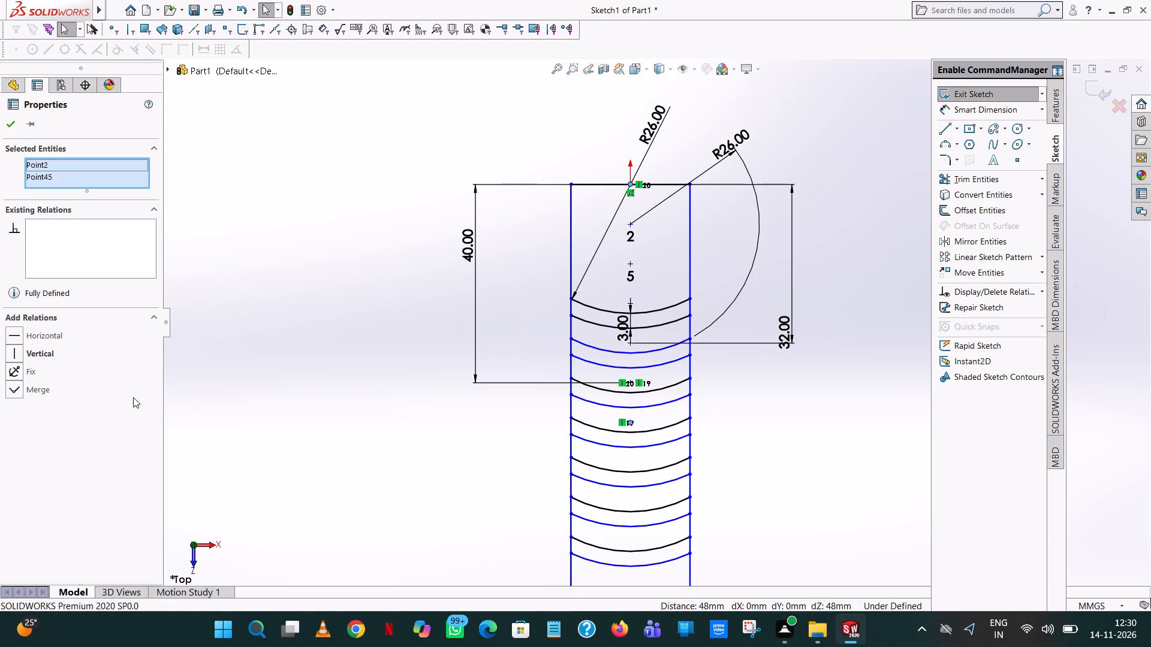
{"action": "left_click", "coordinate": [26, 356]}
{"action": "double_click", "coordinate": [1, 124]}
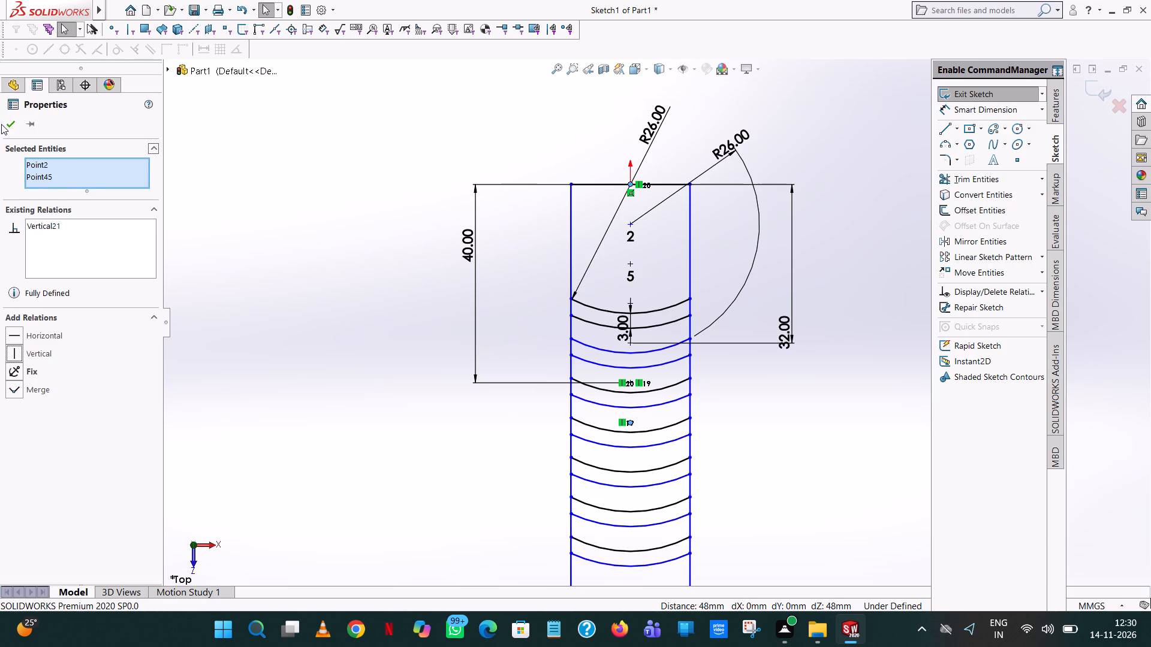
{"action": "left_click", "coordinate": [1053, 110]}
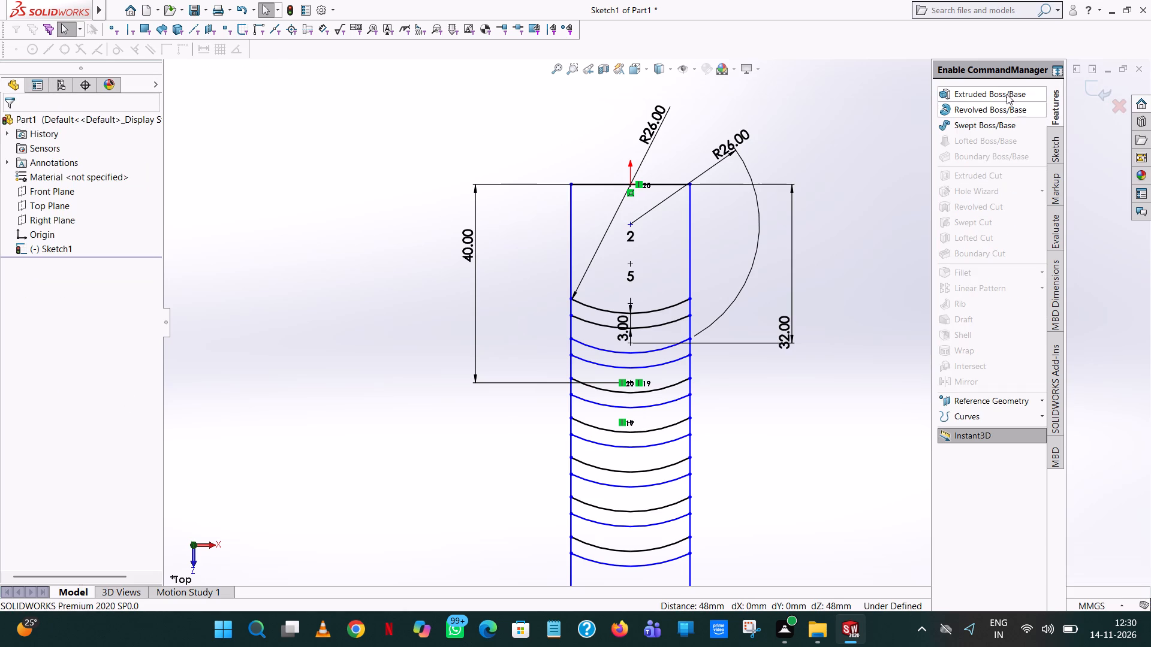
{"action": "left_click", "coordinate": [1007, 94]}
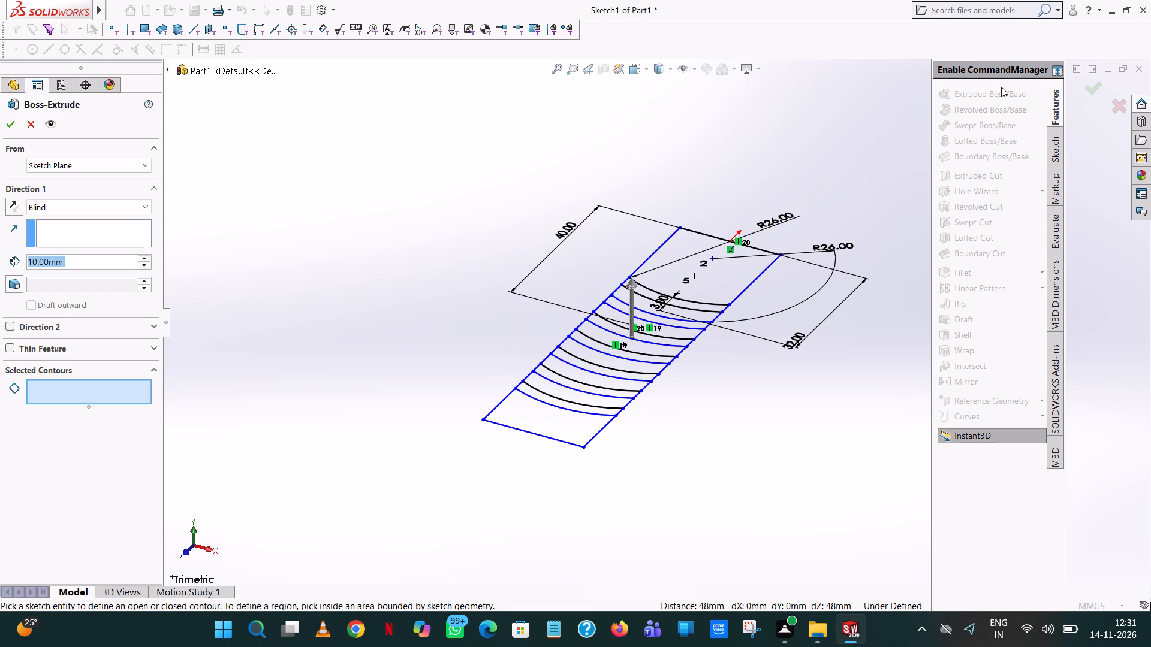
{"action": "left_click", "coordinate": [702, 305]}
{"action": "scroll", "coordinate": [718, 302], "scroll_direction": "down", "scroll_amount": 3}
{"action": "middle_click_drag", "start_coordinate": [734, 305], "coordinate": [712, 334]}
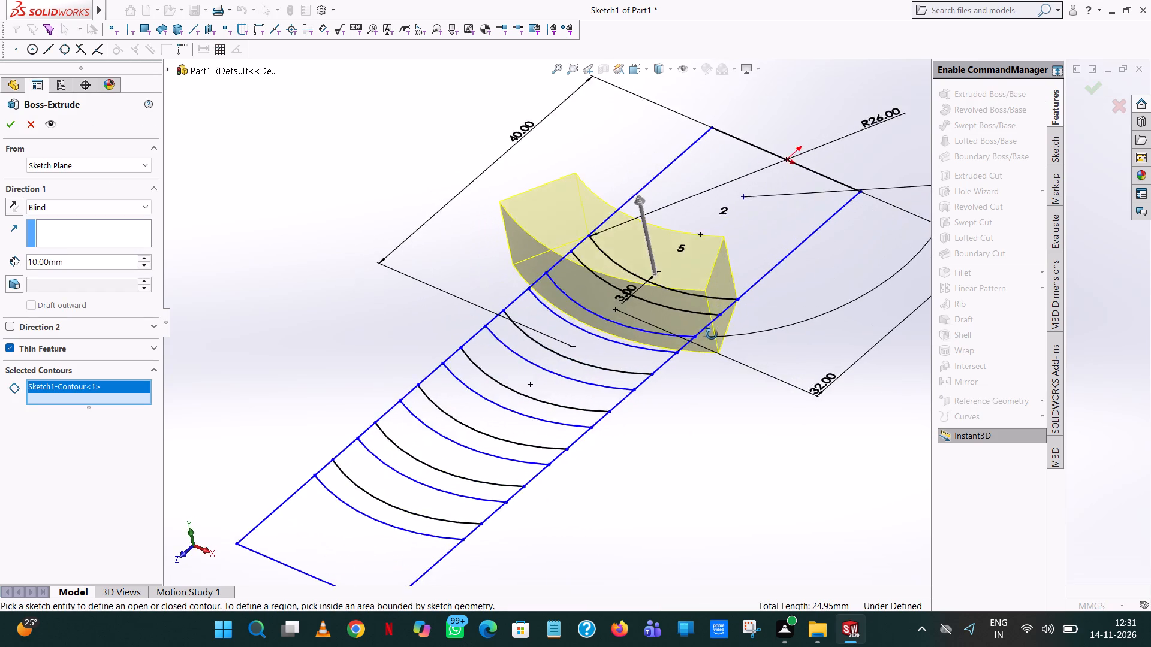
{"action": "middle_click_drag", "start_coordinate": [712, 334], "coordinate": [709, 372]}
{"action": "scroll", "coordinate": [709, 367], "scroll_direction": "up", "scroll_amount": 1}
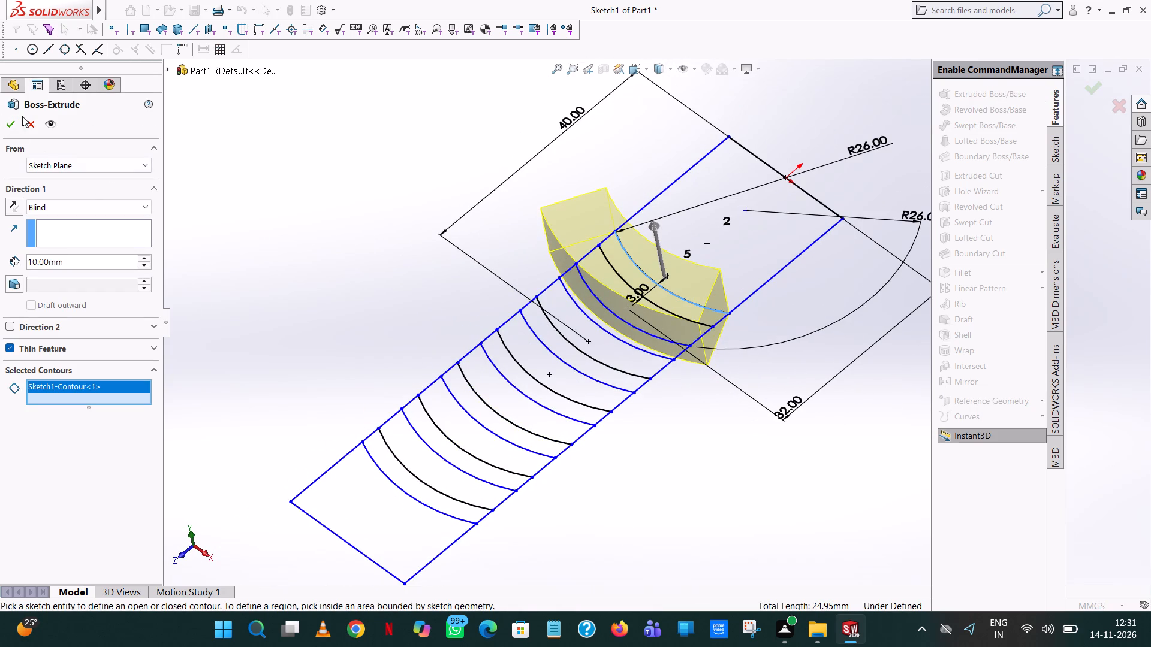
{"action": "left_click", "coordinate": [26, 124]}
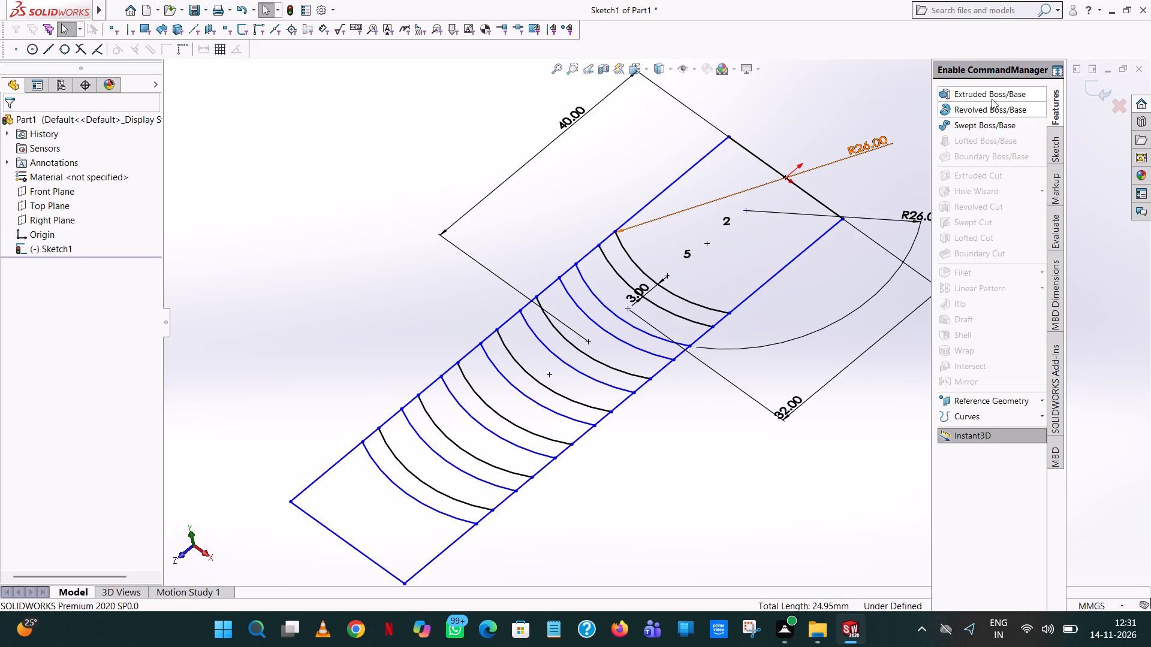
Extrude the seven narrow arc-bounded serration regions of the sketch as a 5 mm blind boss.
{"action": "left_click", "coordinate": [992, 99]}
{"action": "scroll", "coordinate": [674, 283], "scroll_direction": "down", "scroll_amount": 2}
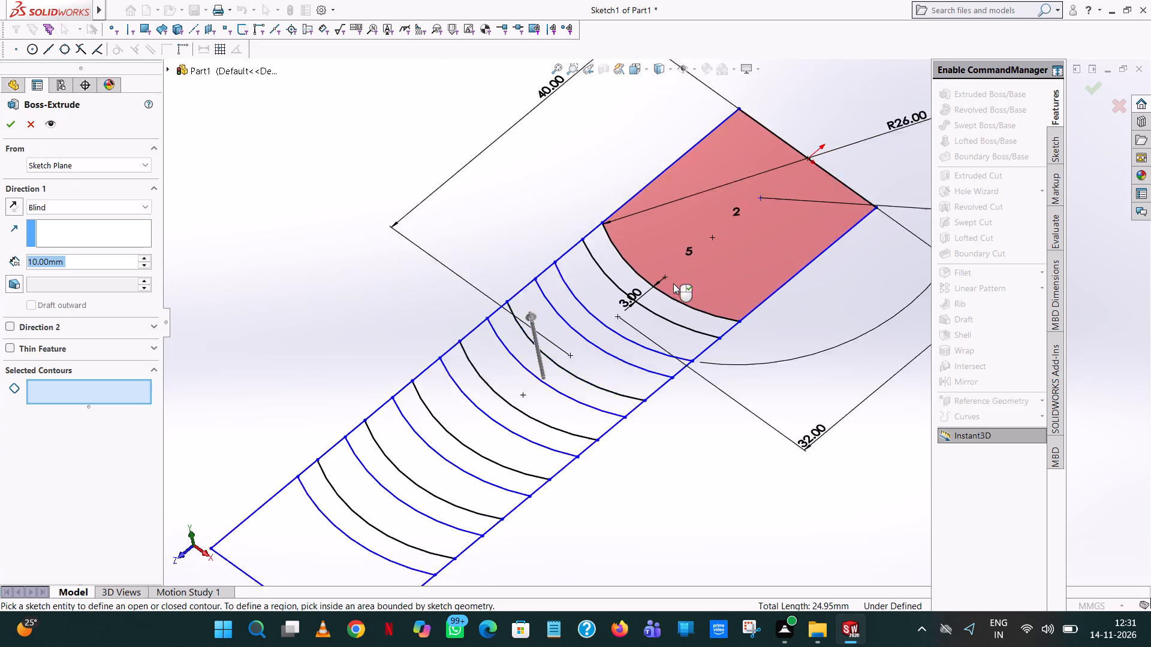
{"action": "scroll", "coordinate": [673, 283], "scroll_direction": "down", "scroll_amount": 2}
{"action": "left_click", "coordinate": [640, 310]}
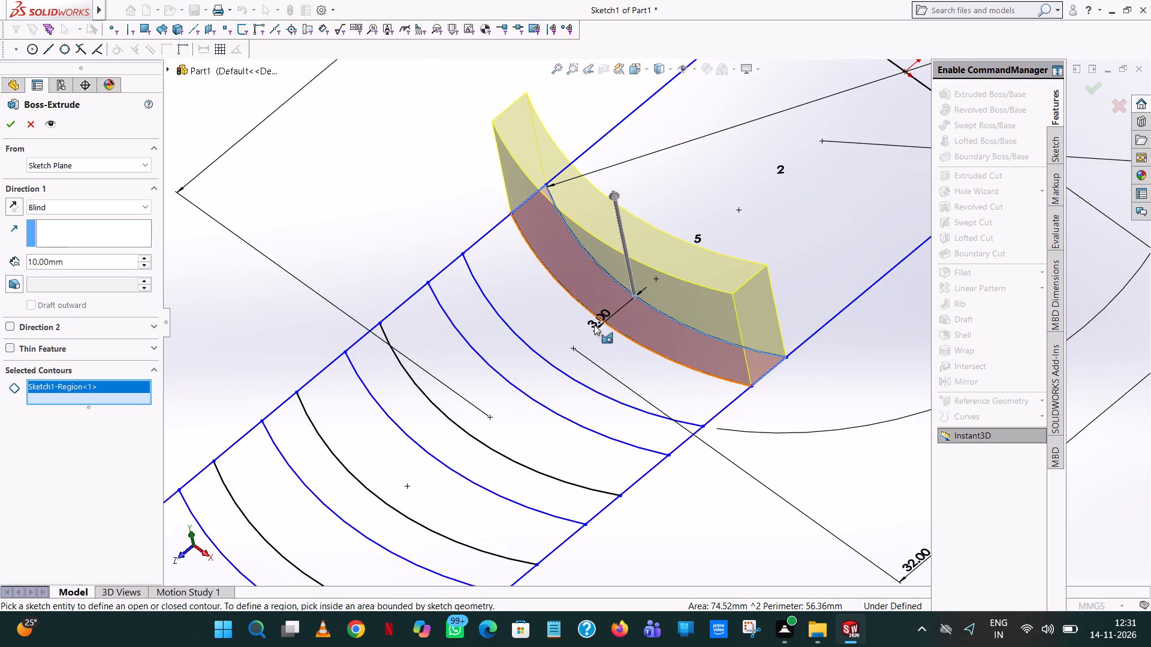
{"action": "left_click", "coordinate": [547, 373]}
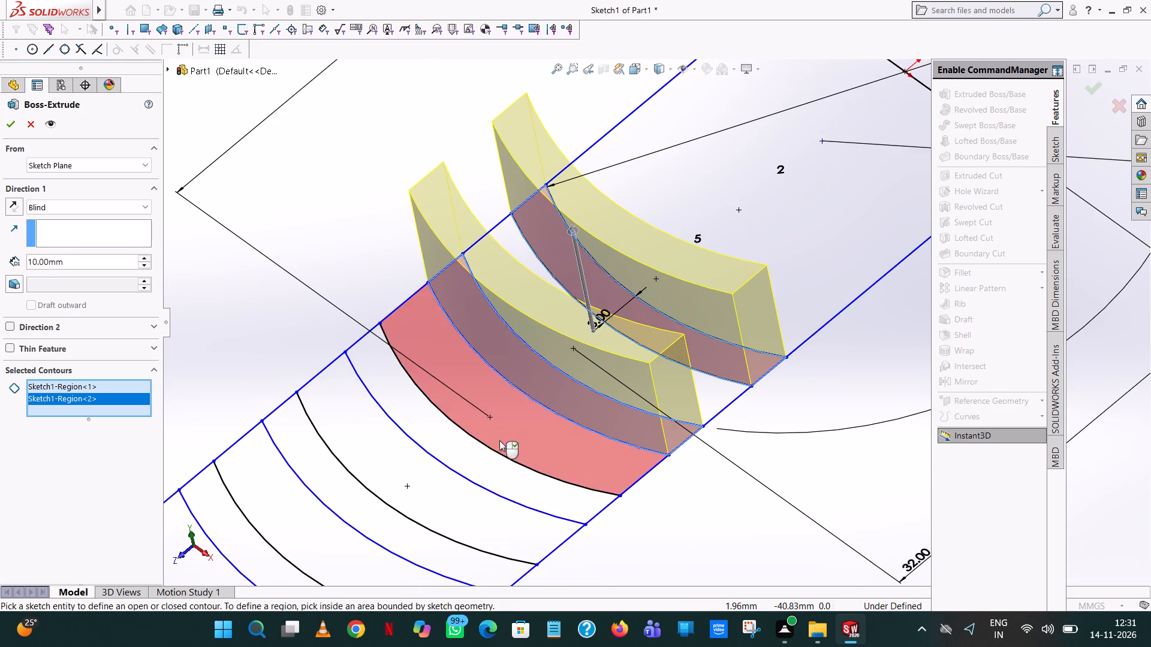
{"action": "left_click", "coordinate": [488, 456]}
{"action": "scroll", "coordinate": [487, 459], "scroll_direction": "up", "scroll_amount": 2}
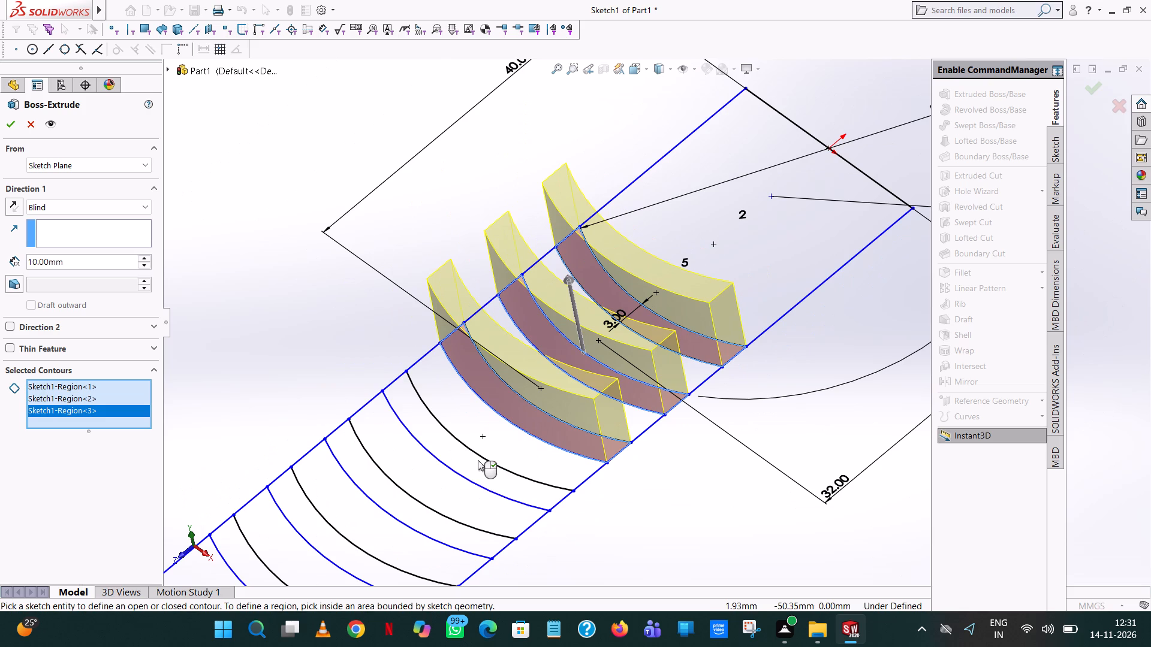
{"action": "left_click", "coordinate": [463, 456]}
{"action": "left_click", "coordinate": [387, 491]}
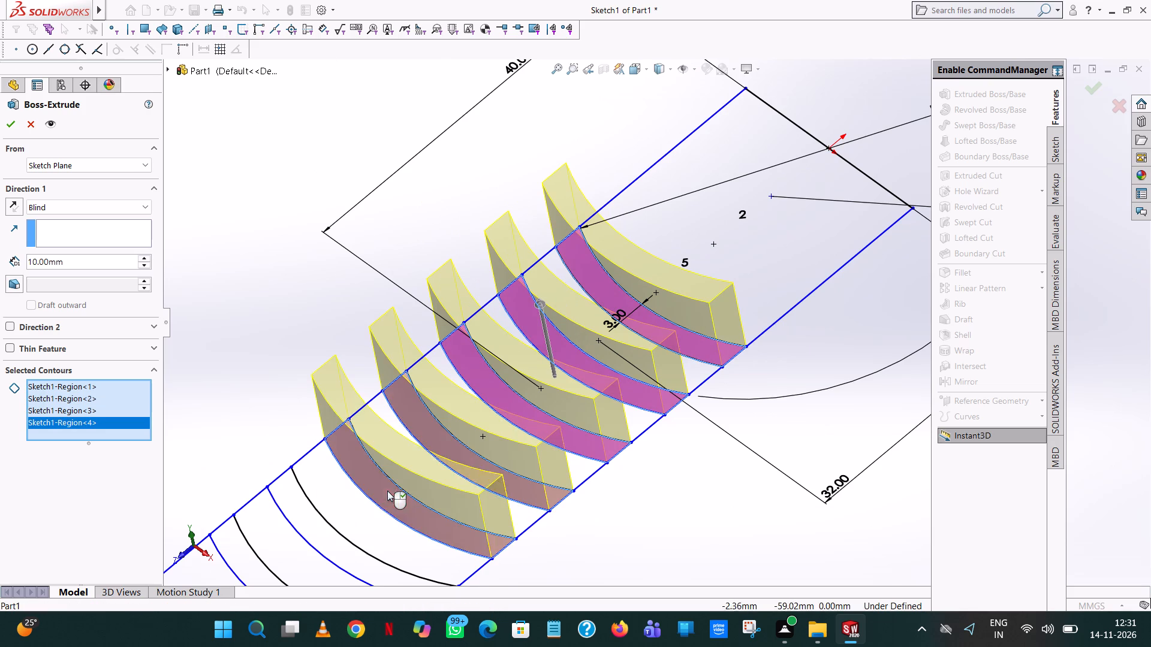
{"action": "left_click", "coordinate": [311, 519]}
{"action": "scroll", "coordinate": [306, 521], "scroll_direction": "up", "scroll_amount": 2}
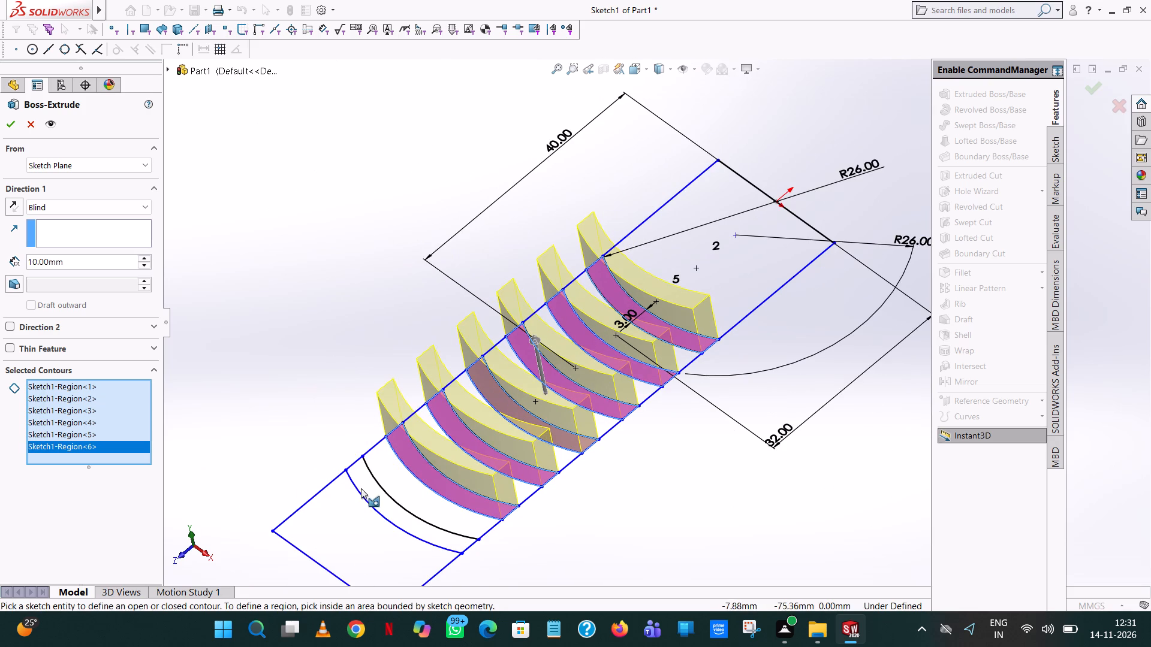
{"action": "left_click", "coordinate": [375, 491]}
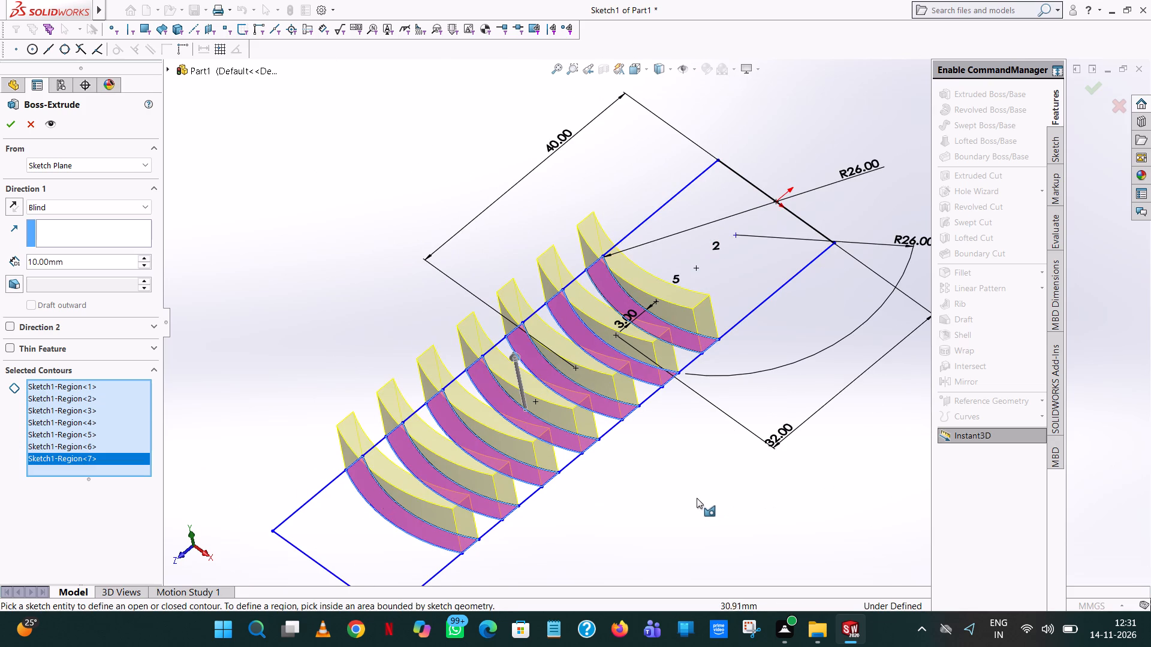
{"action": "middle_click_drag", "start_coordinate": [696, 497], "coordinate": [673, 430]}
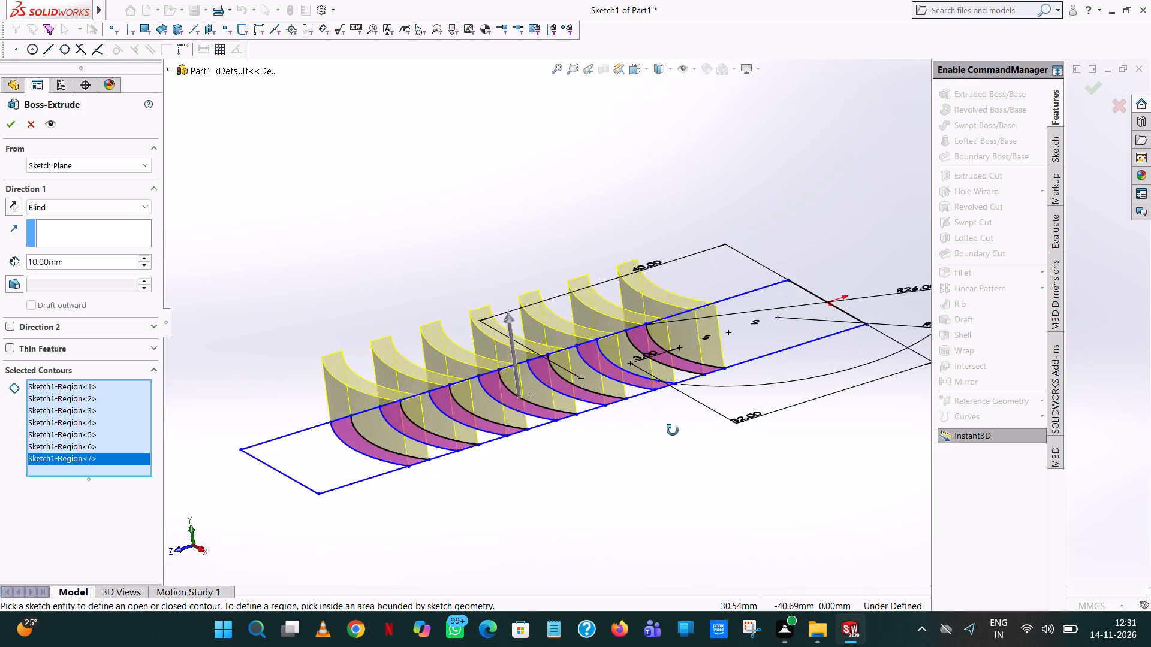
{"action": "middle_click_drag", "start_coordinate": [673, 430], "coordinate": [670, 404]}
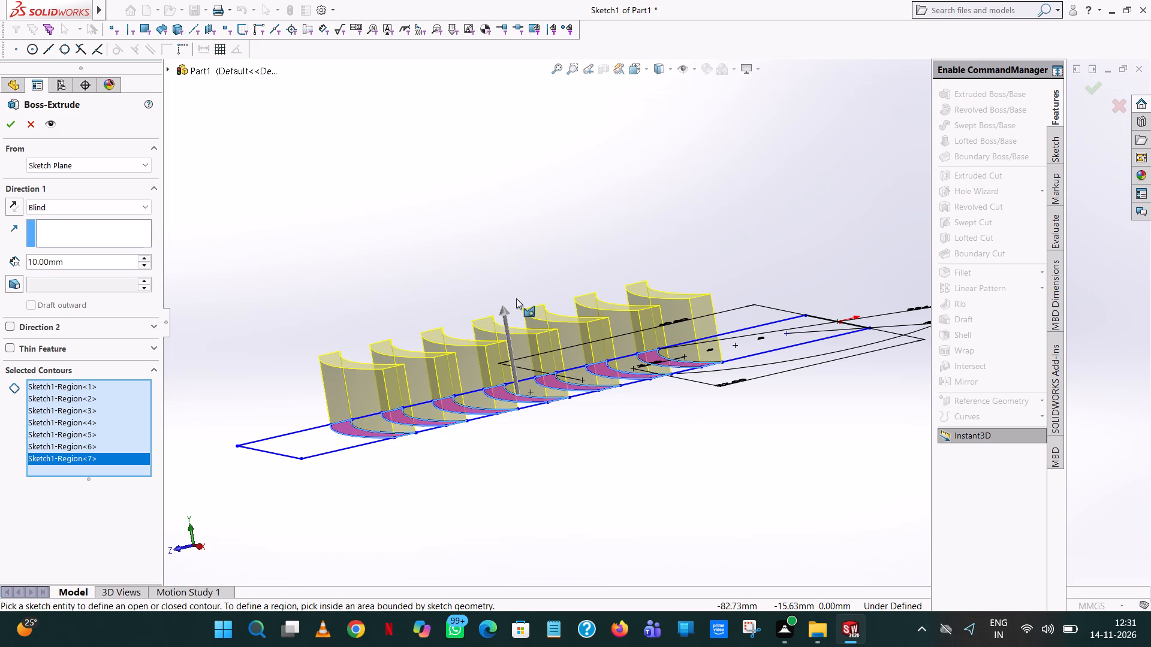
{"action": "double_click", "coordinate": [102, 266]}
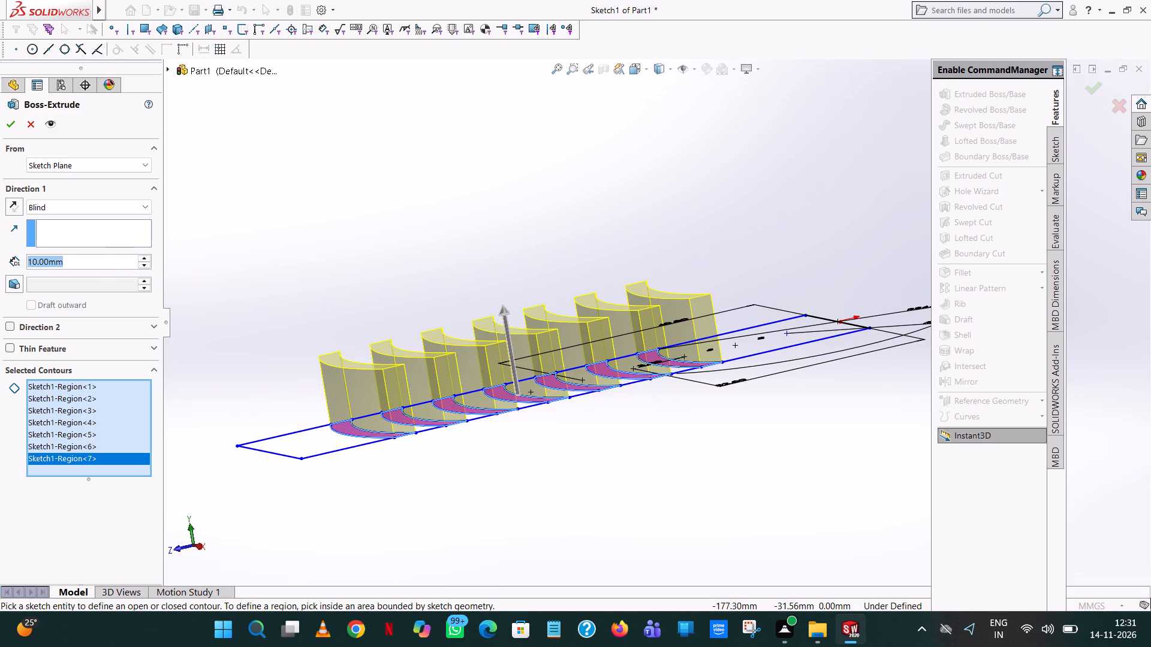
{"action": "key", "text": "5"}
{"action": "key", "text": "Return"}
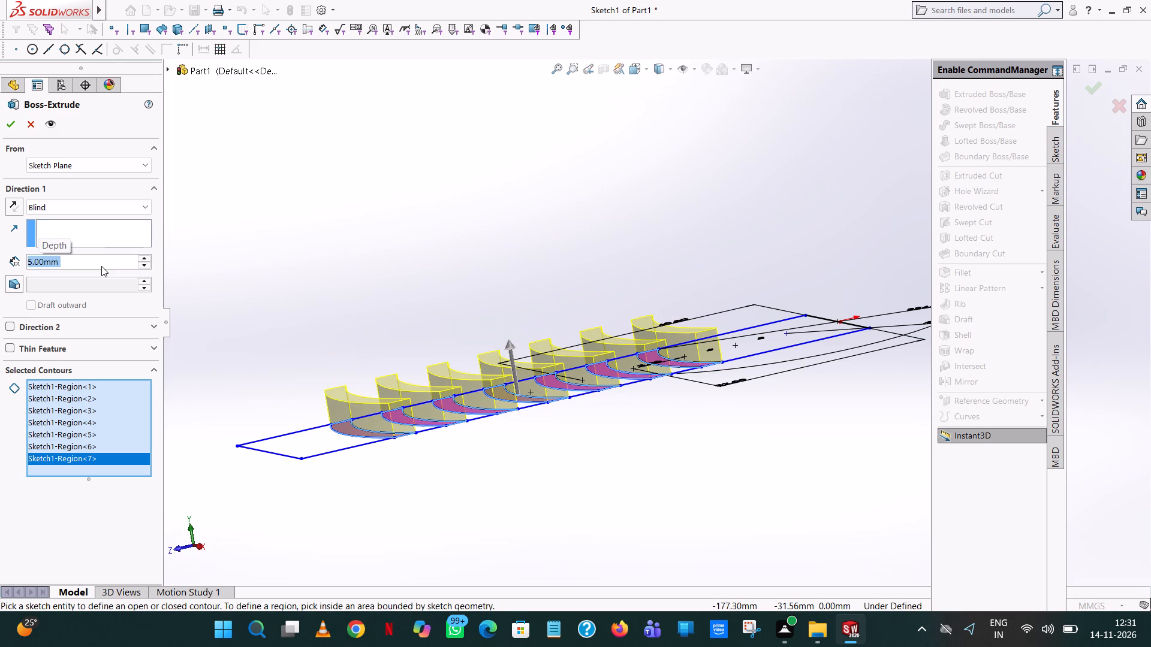
{"action": "left_click", "coordinate": [14, 119]}
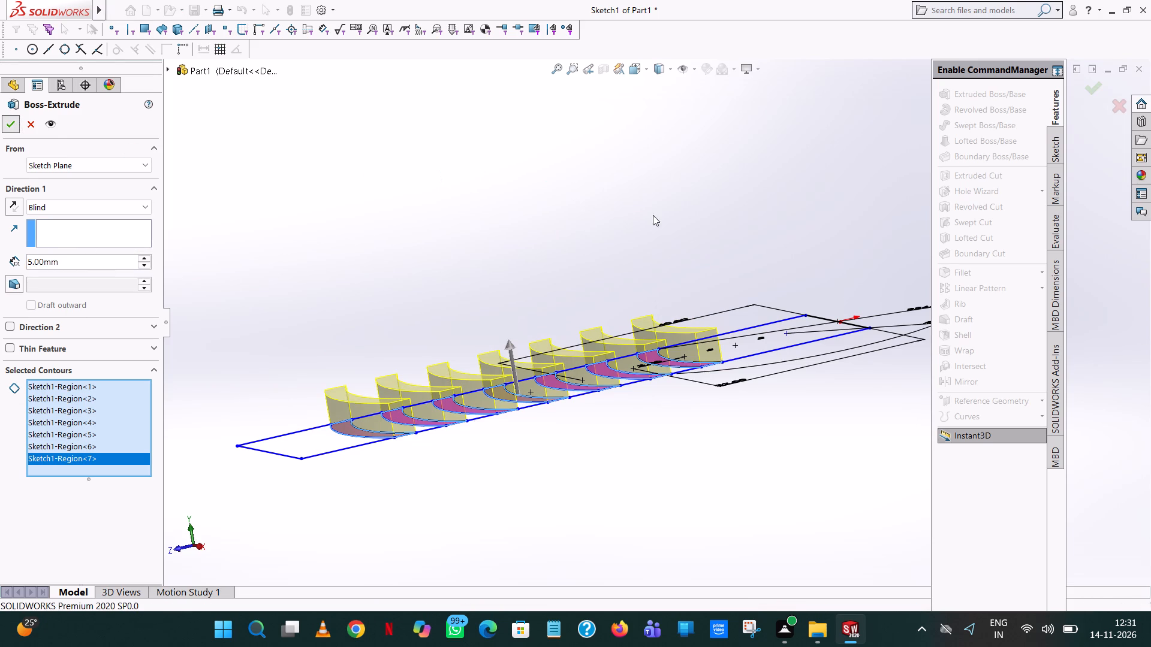
{"action": "left_click", "coordinate": [505, 230]}
Start a new extruded-boss sketch on the top face of the serration bar nearest the origin.
{"action": "middle_click_drag", "start_coordinate": [504, 235], "coordinate": [511, 531]}
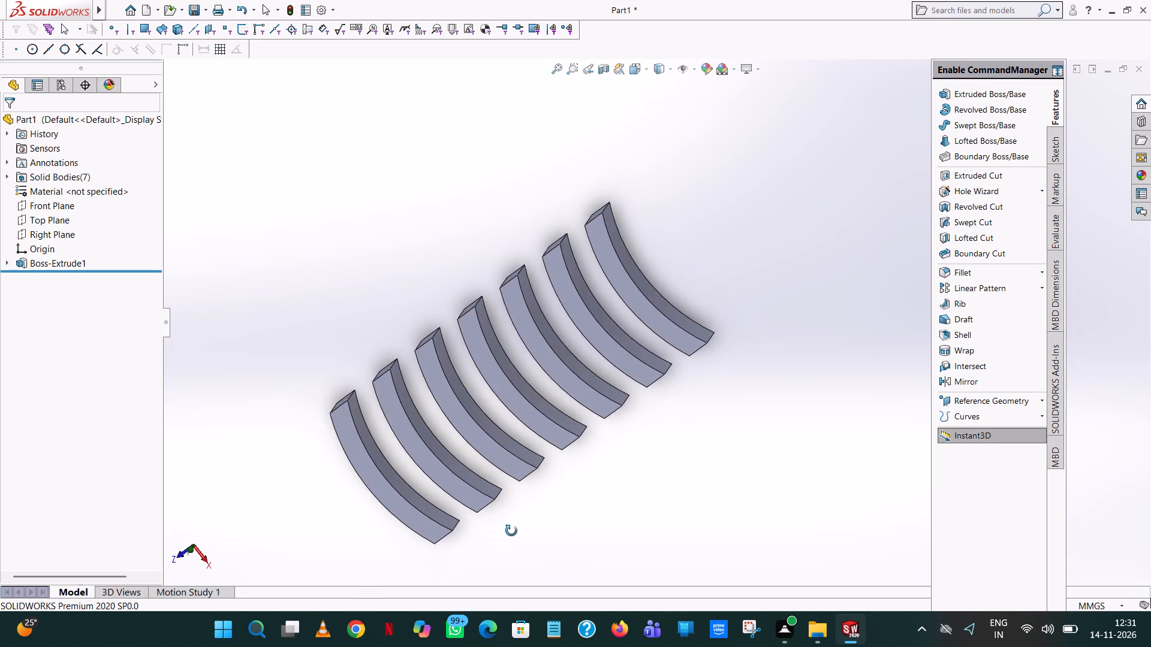
{"action": "middle_click_drag", "start_coordinate": [511, 531], "coordinate": [773, 533]}
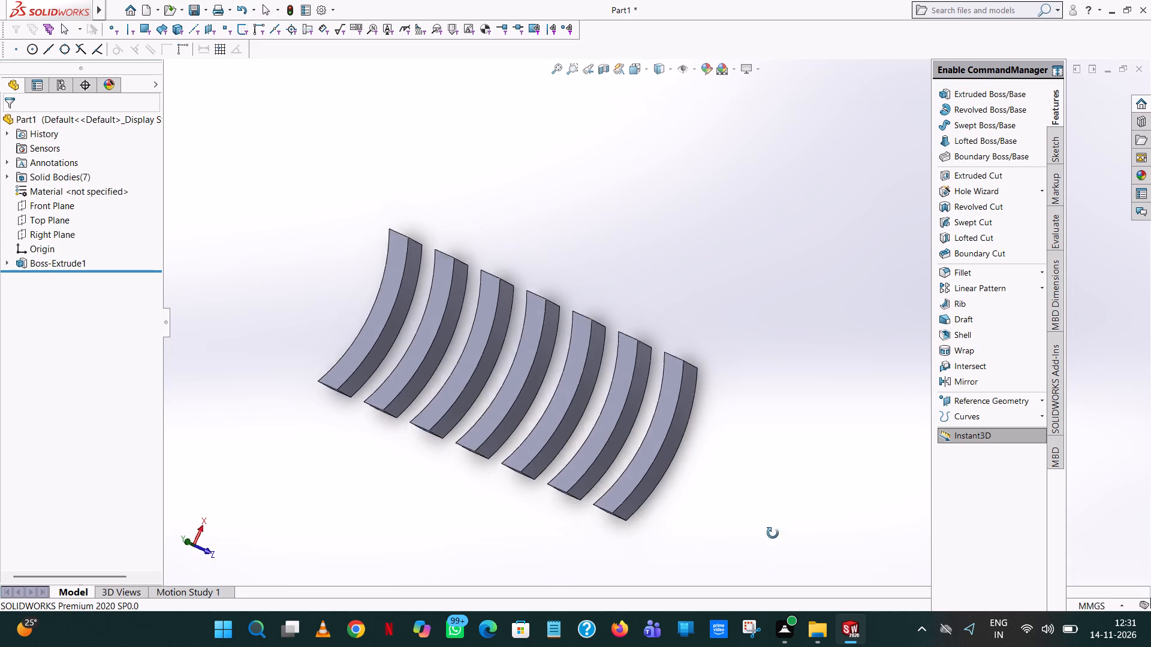
{"action": "middle_click_drag", "start_coordinate": [773, 533], "coordinate": [819, 464]}
{"action": "scroll", "coordinate": [819, 464], "scroll_direction": "up", "scroll_amount": 1}
{"action": "key", "text": "ctrl+7"}
{"action": "key", "text": "ctrl+F7"}
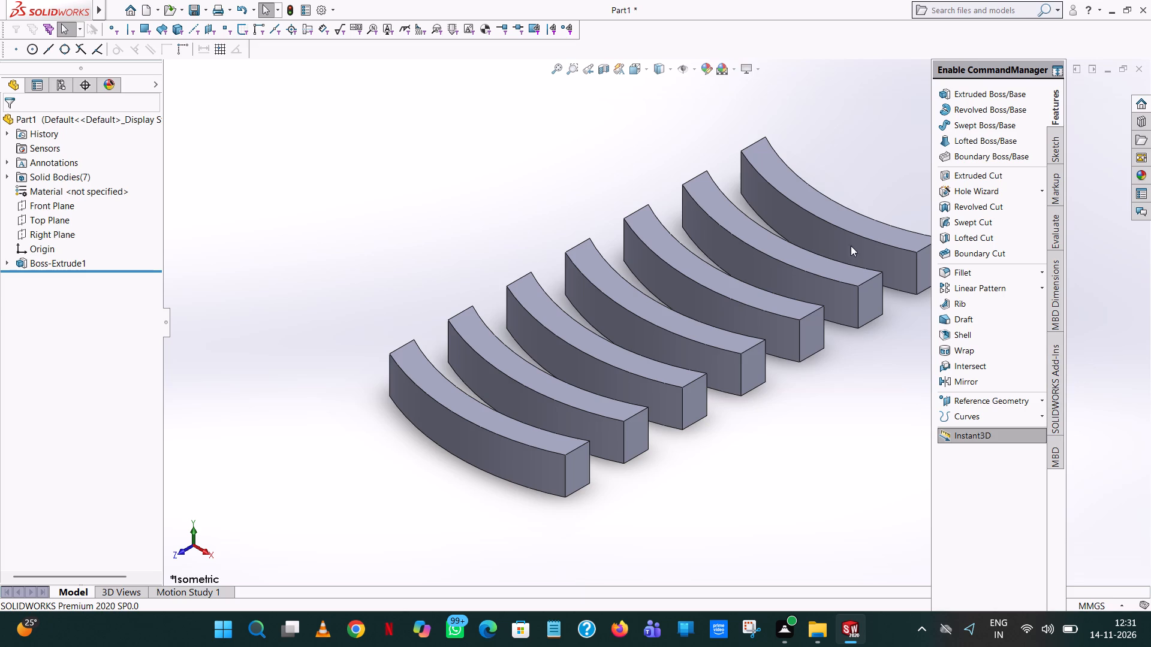
{"action": "scroll", "coordinate": [723, 331], "scroll_direction": "up", "scroll_amount": 3}
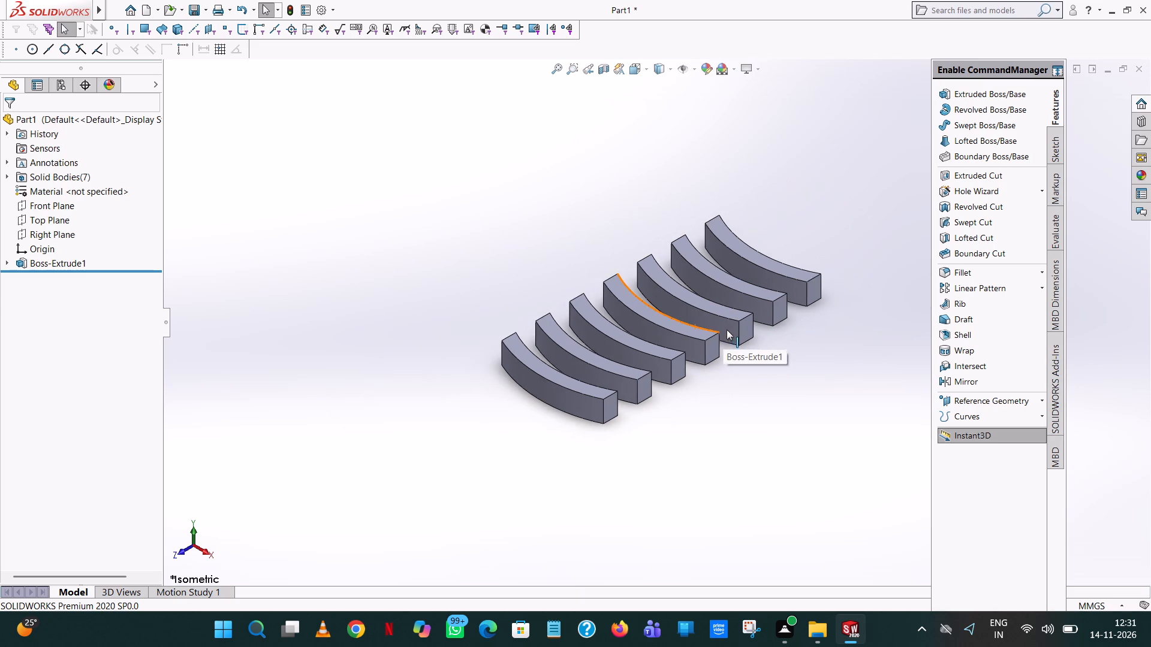
{"action": "left_click", "coordinate": [993, 93]}
{"action": "left_click", "coordinate": [772, 267]}
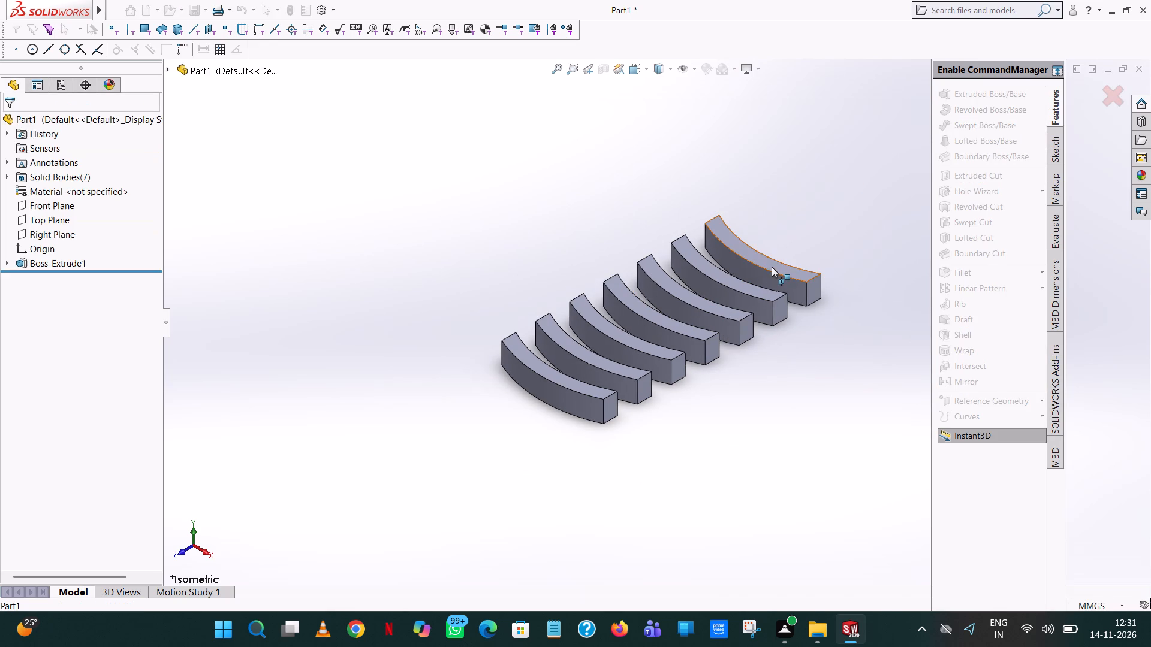
In top view, draw a vertical line from the origin down past all serrations and set its length to 89 mm.
{"action": "left_click", "coordinate": [943, 128]}
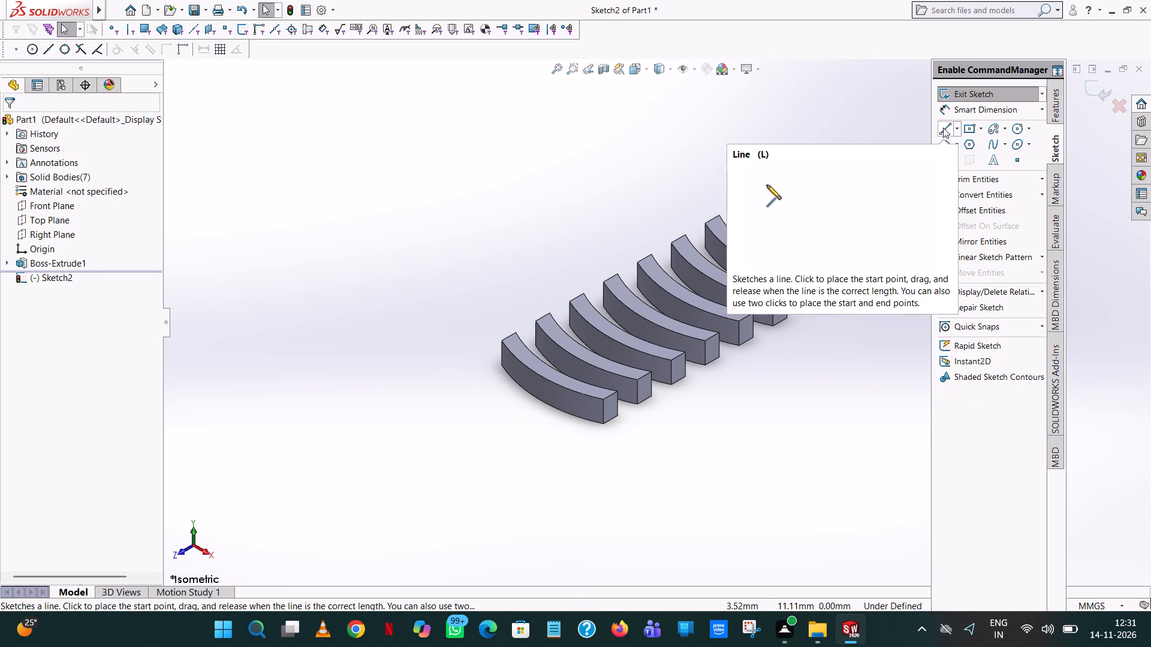
{"action": "left_click", "coordinate": [644, 72]}
{"action": "left_click", "coordinate": [703, 136]}
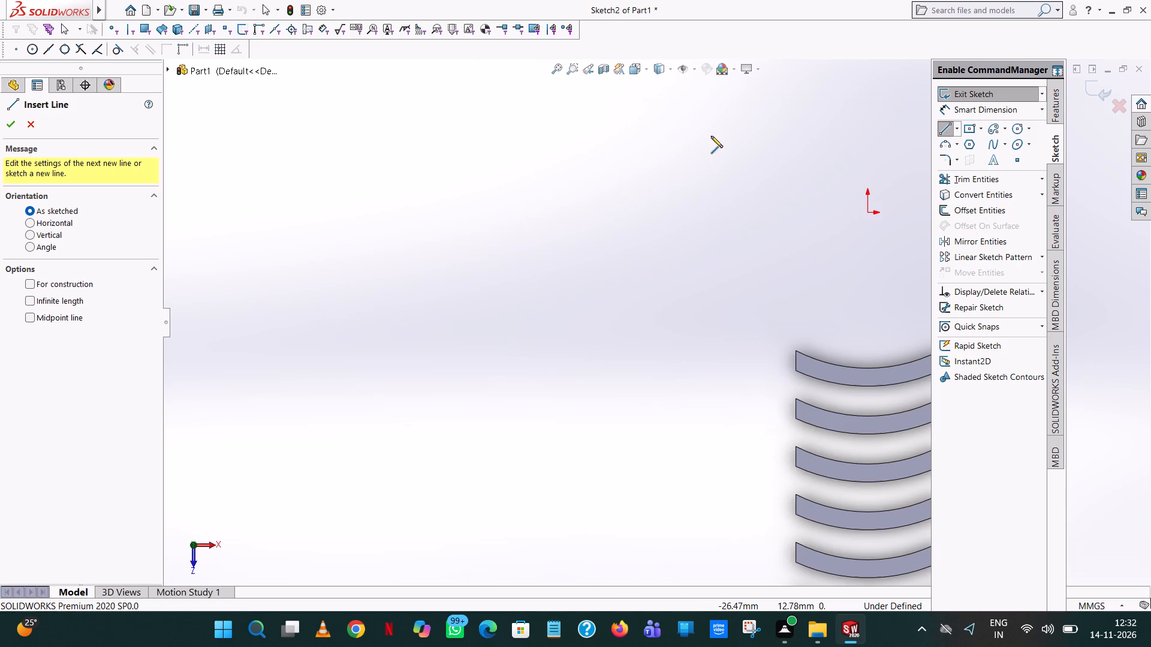
{"action": "scroll", "coordinate": [861, 246], "scroll_direction": "up", "scroll_amount": 4}
{"action": "scroll", "coordinate": [766, 278], "scroll_direction": "down", "scroll_amount": 2}
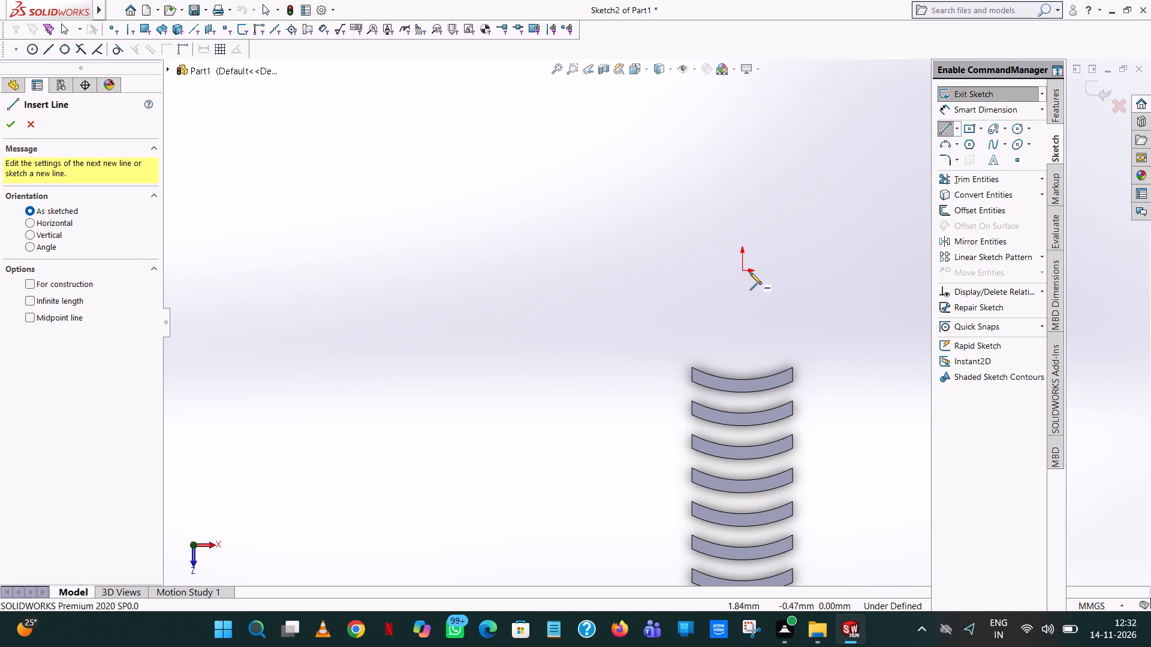
{"action": "left_click", "coordinate": [741, 272]}
{"action": "scroll", "coordinate": [758, 395], "scroll_direction": "up", "scroll_amount": 5}
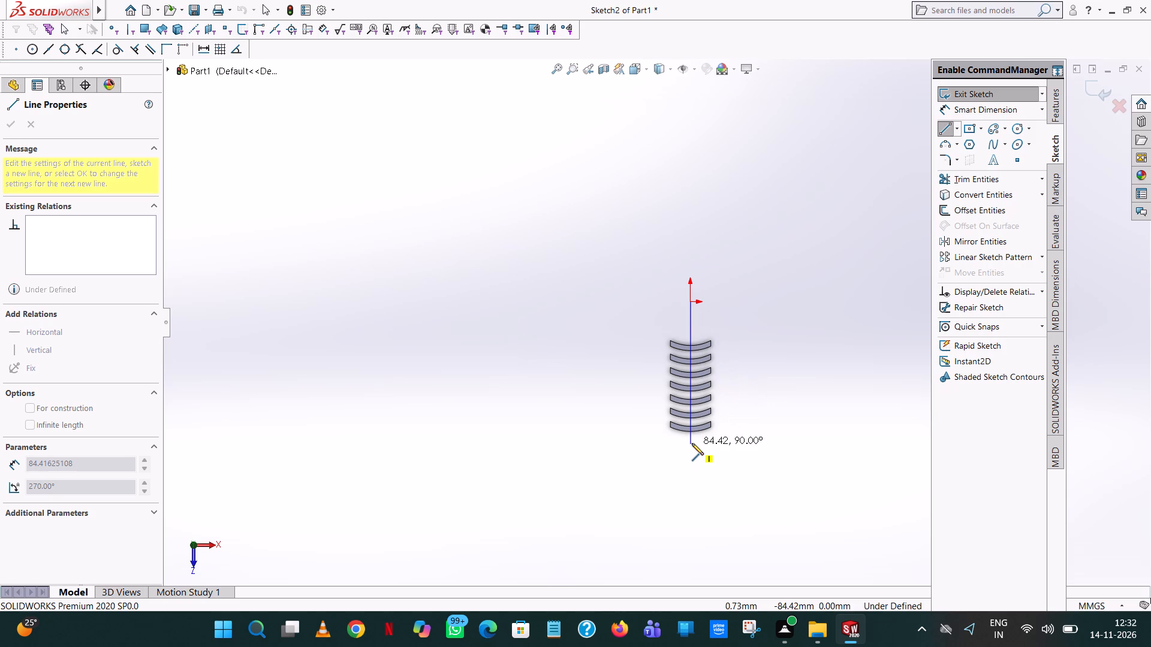
{"action": "left_click", "coordinate": [692, 443]}
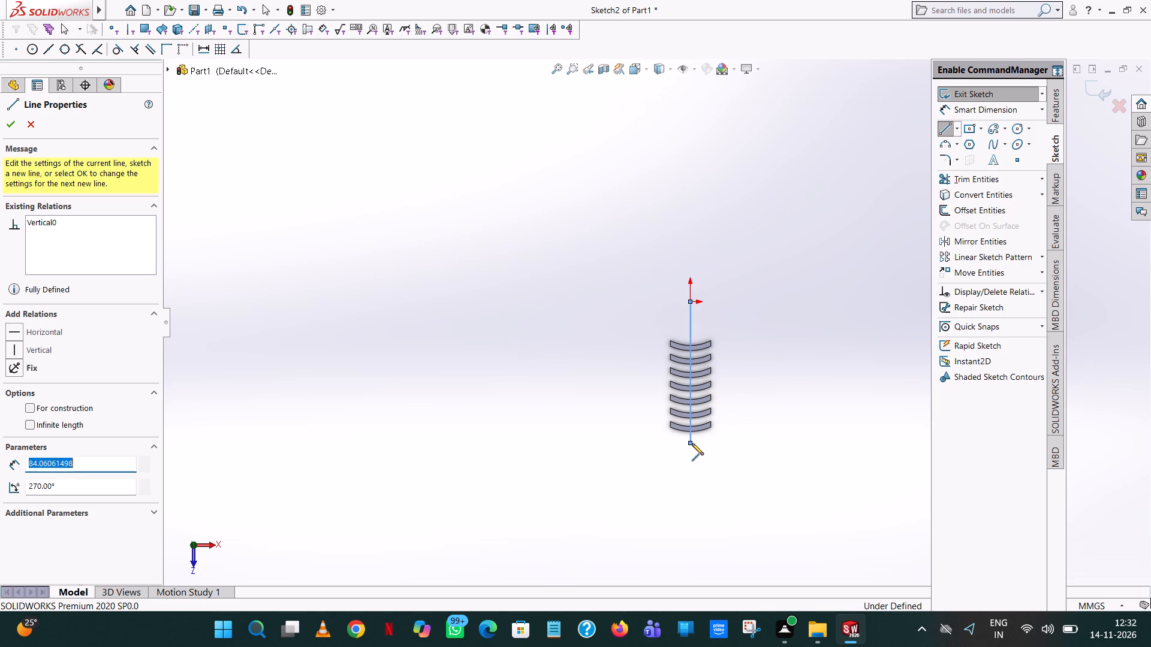
{"action": "right_click", "coordinate": [693, 443]}
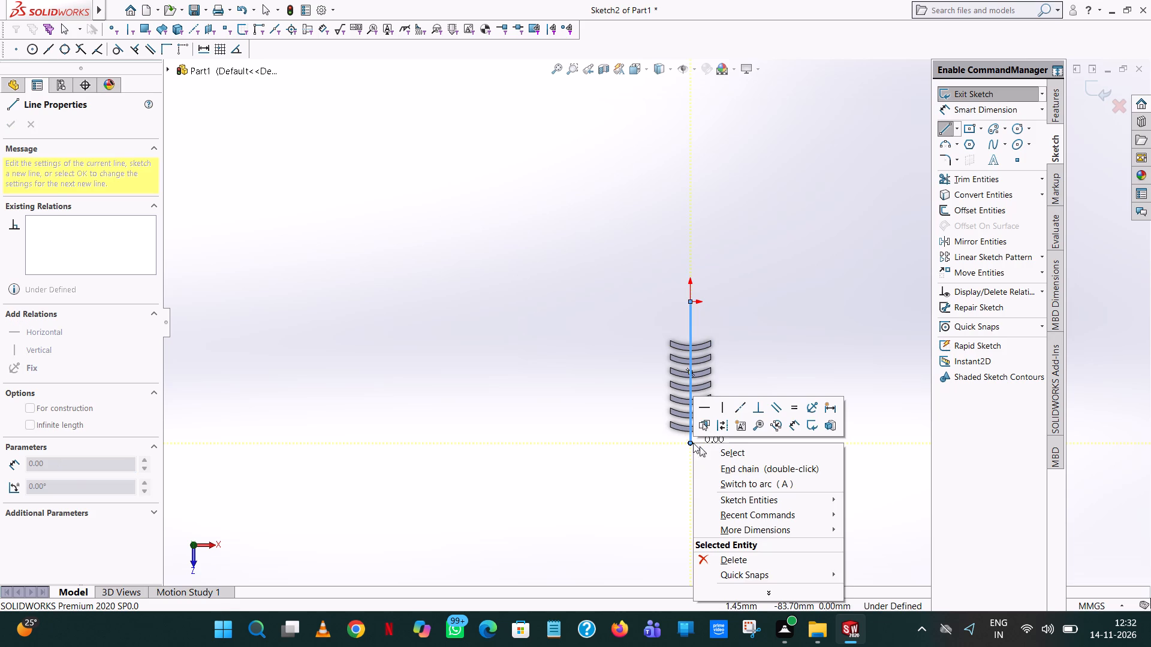
{"action": "left_click", "coordinate": [749, 454]}
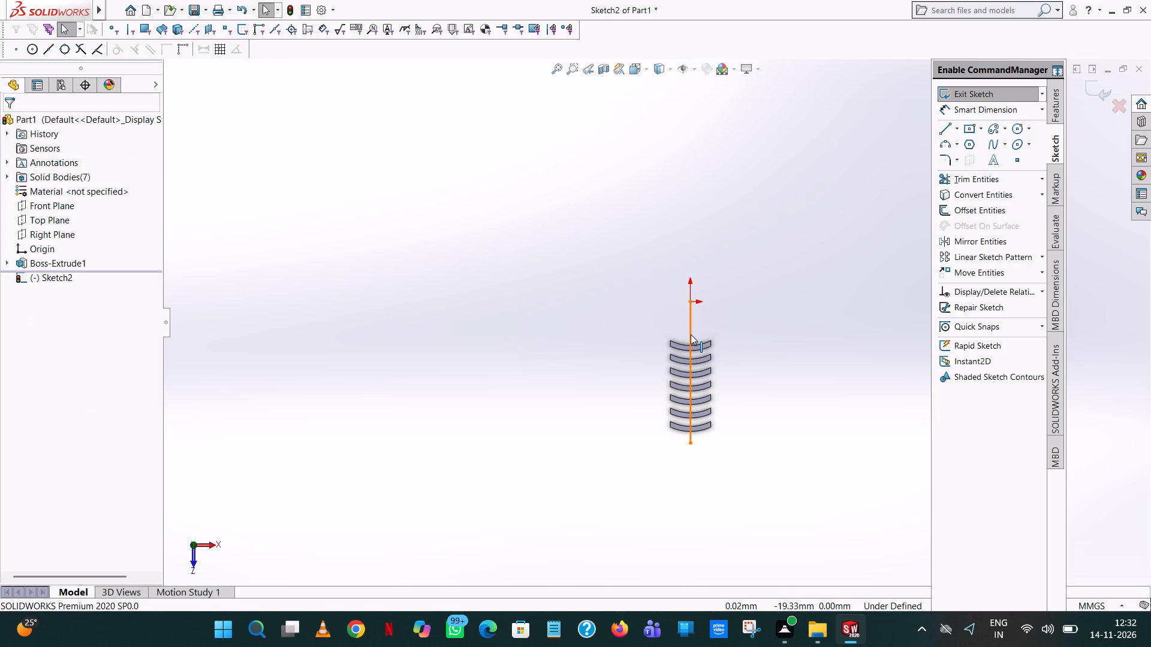
{"action": "left_click", "coordinate": [691, 334]}
{"action": "type", "text": "89"}
{"action": "key", "text": "Return"}
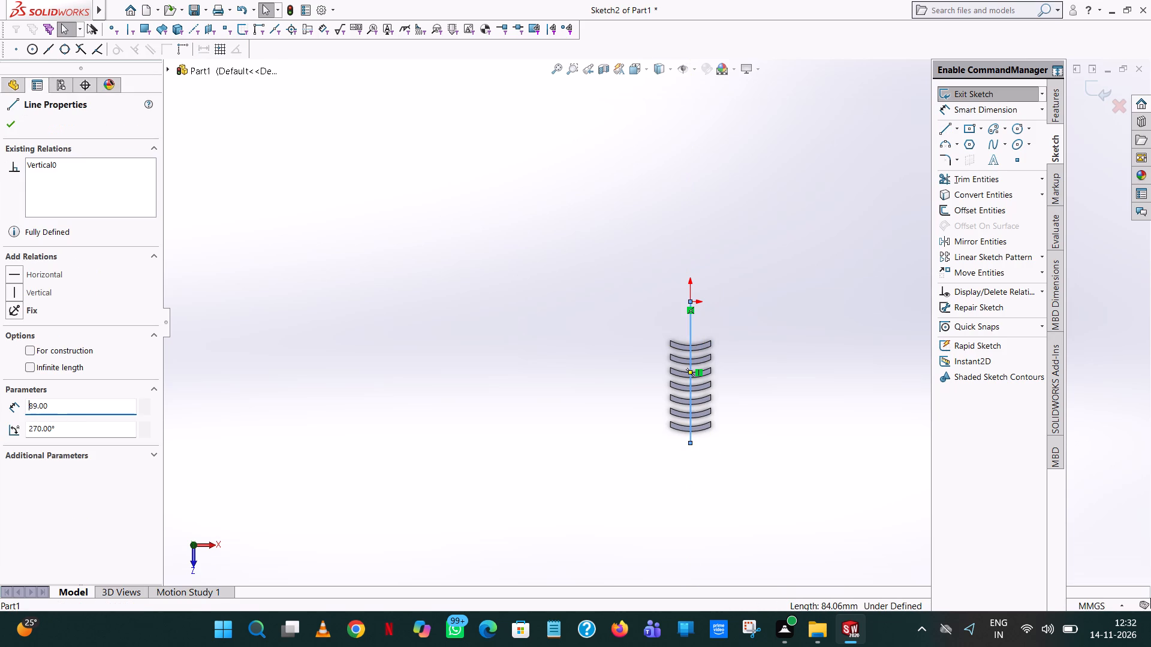
{"action": "left_click", "coordinate": [832, 198]}
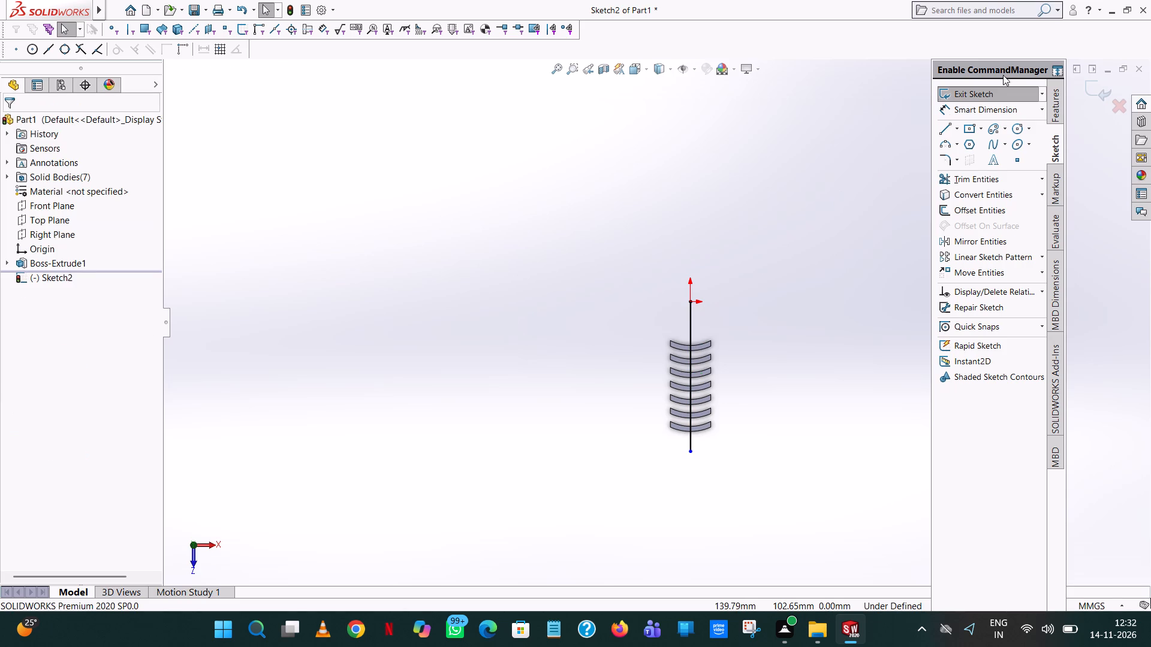
Draw a 12 mm horizontal line outward to the positive X side from the lower end of the 89 mm line.
{"action": "left_click", "coordinate": [944, 128]}
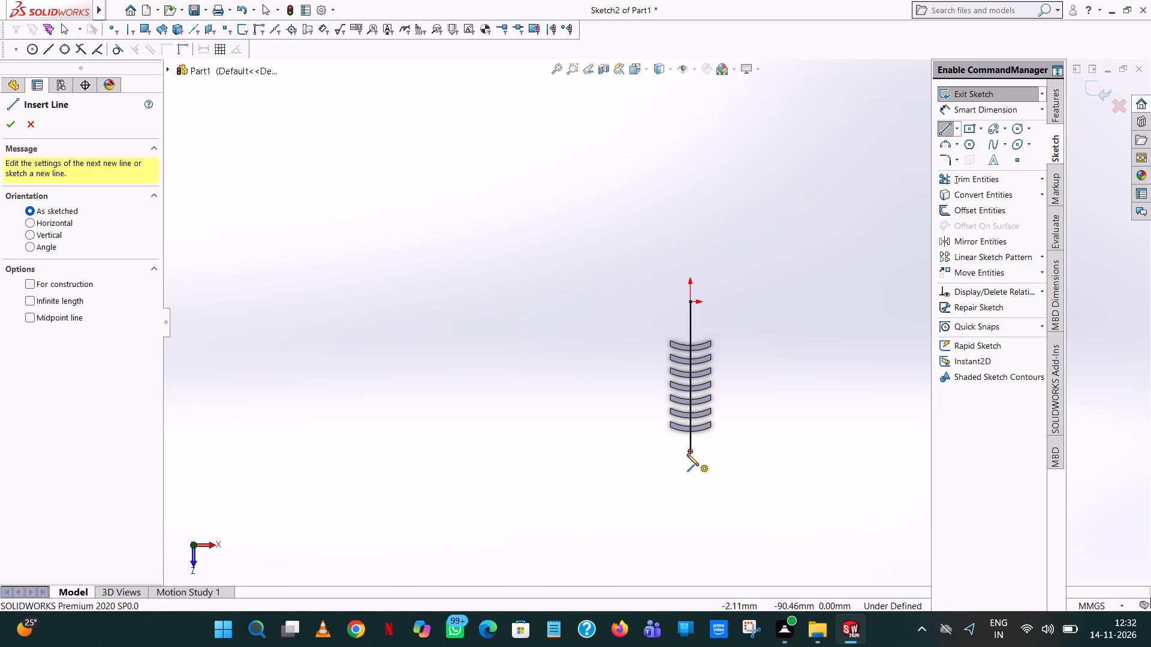
{"action": "left_click", "coordinate": [691, 453]}
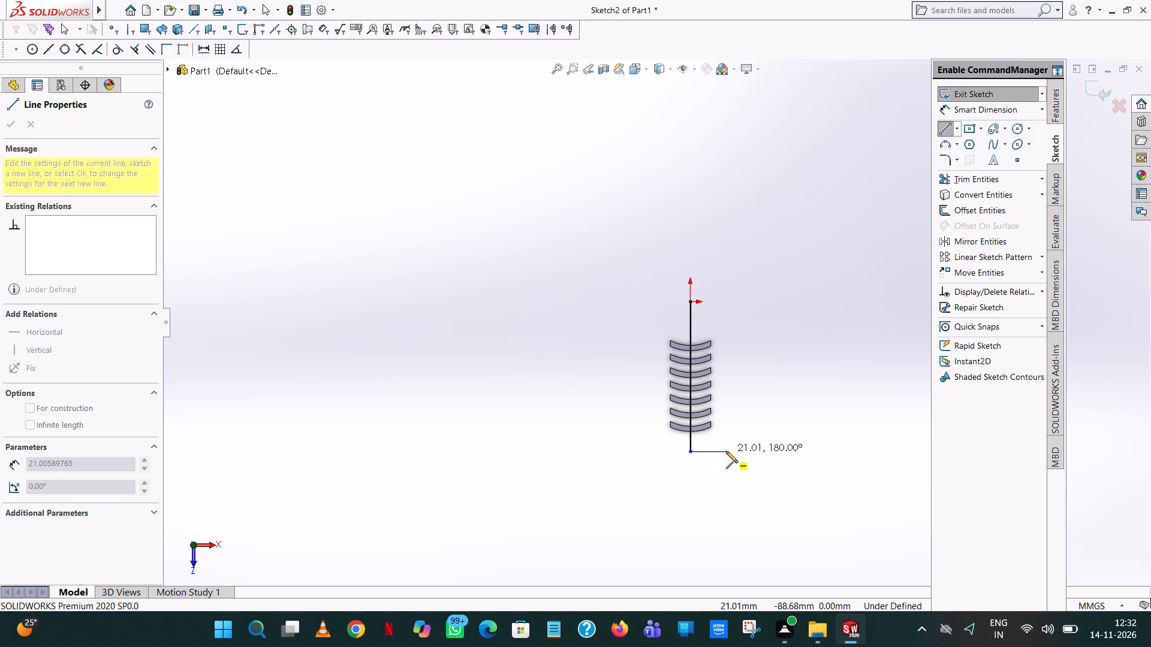
{"action": "left_click", "coordinate": [726, 451]}
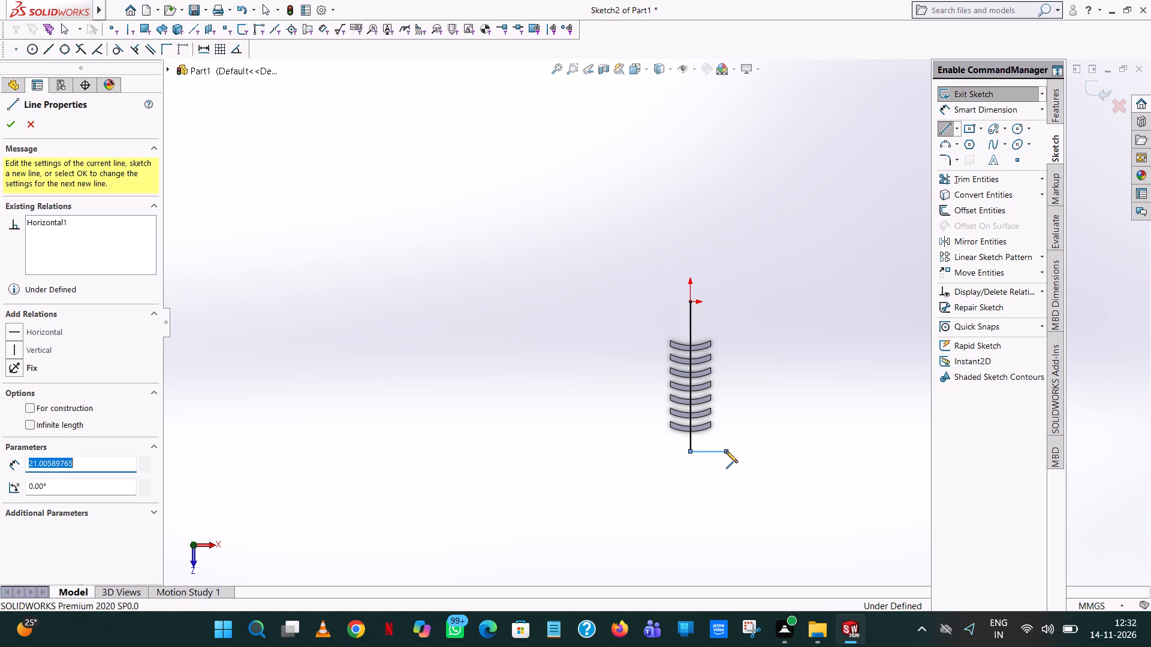
{"action": "type", "text": "24"}
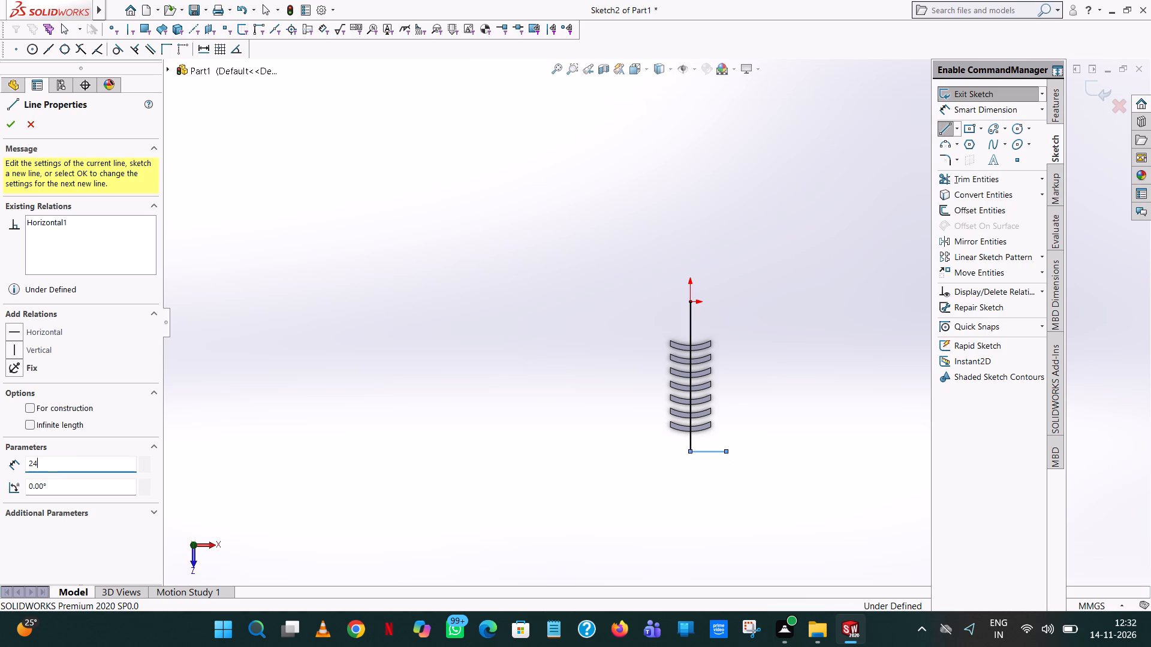
{"action": "key", "text": "BackSpace"}
{"action": "key", "text": "BackSpace"}
{"action": "type", "text": "12"}
{"action": "key", "text": "Return"}
Draw an 89 mm vertical side line up to the origin's level and a 24 mm horizontal line through the origin toward negative X.
{"action": "left_click", "coordinate": [710, 300]}
{"action": "left_click", "coordinate": [667, 303]}
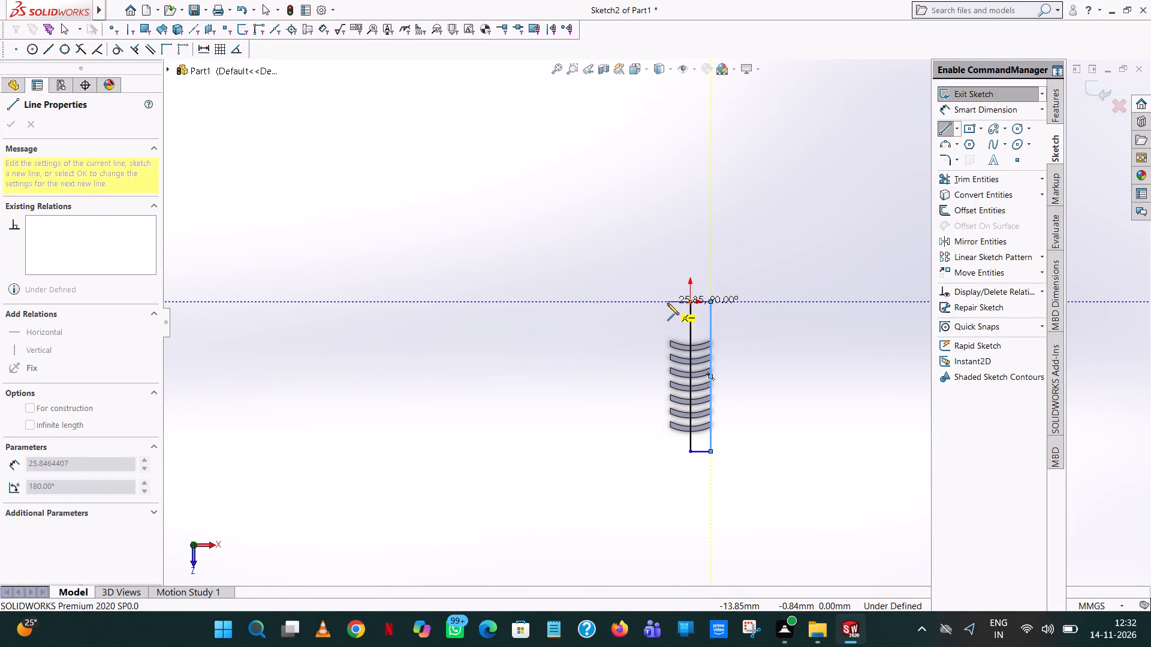
{"action": "right_click", "coordinate": [697, 316]}
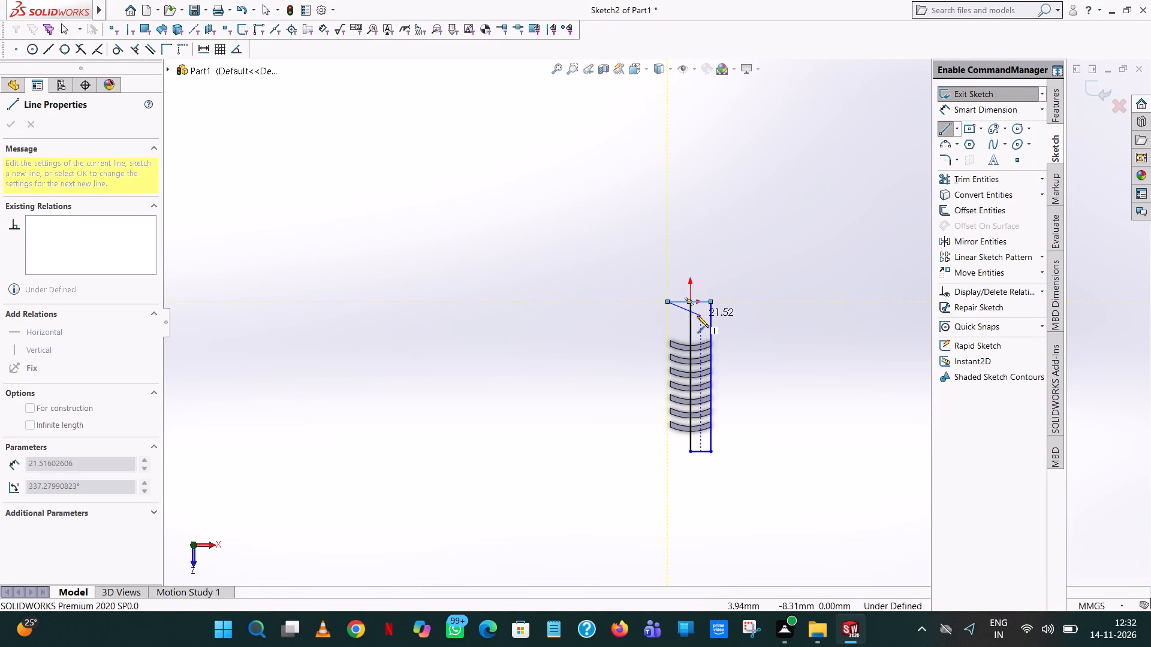
{"action": "left_click", "coordinate": [713, 325]}
{"action": "left_click", "coordinate": [677, 304]}
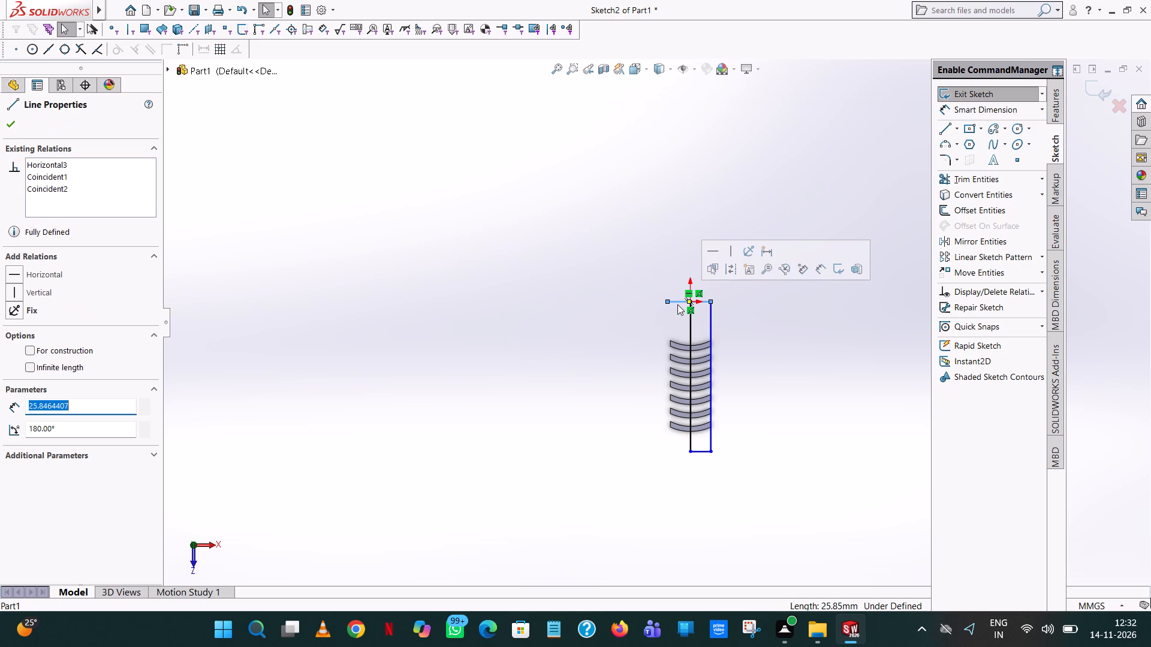
{"action": "type", "text": "24"}
{"action": "key", "text": "Return"}
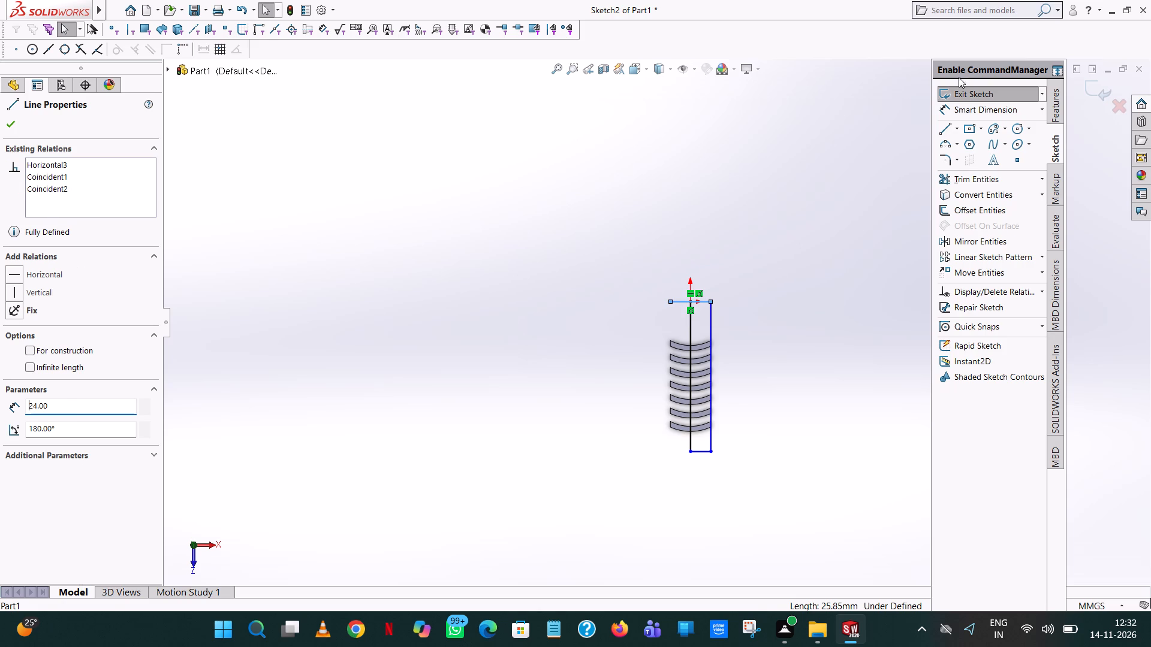
{"action": "left_click", "coordinate": [819, 228]}
Close the rectangular outline with an 89 mm vertical line on the negative X side and a 12 mm horizontal line to the centre line's lower end.
{"action": "left_click", "coordinate": [942, 123]}
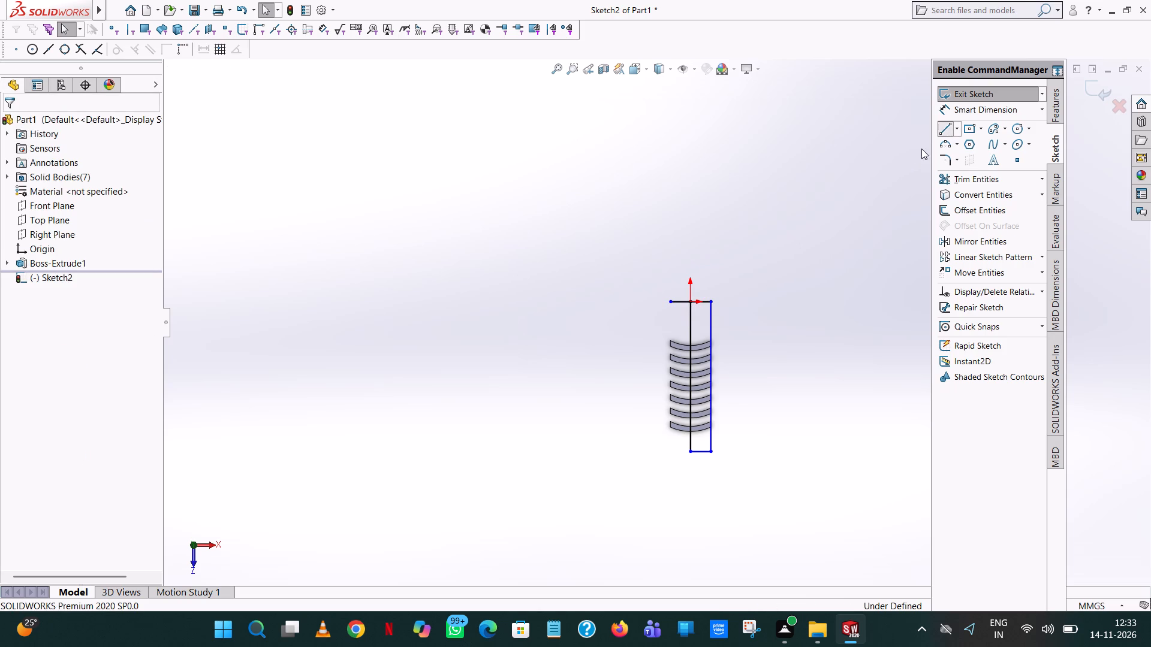
{"action": "left_click", "coordinate": [670, 304]}
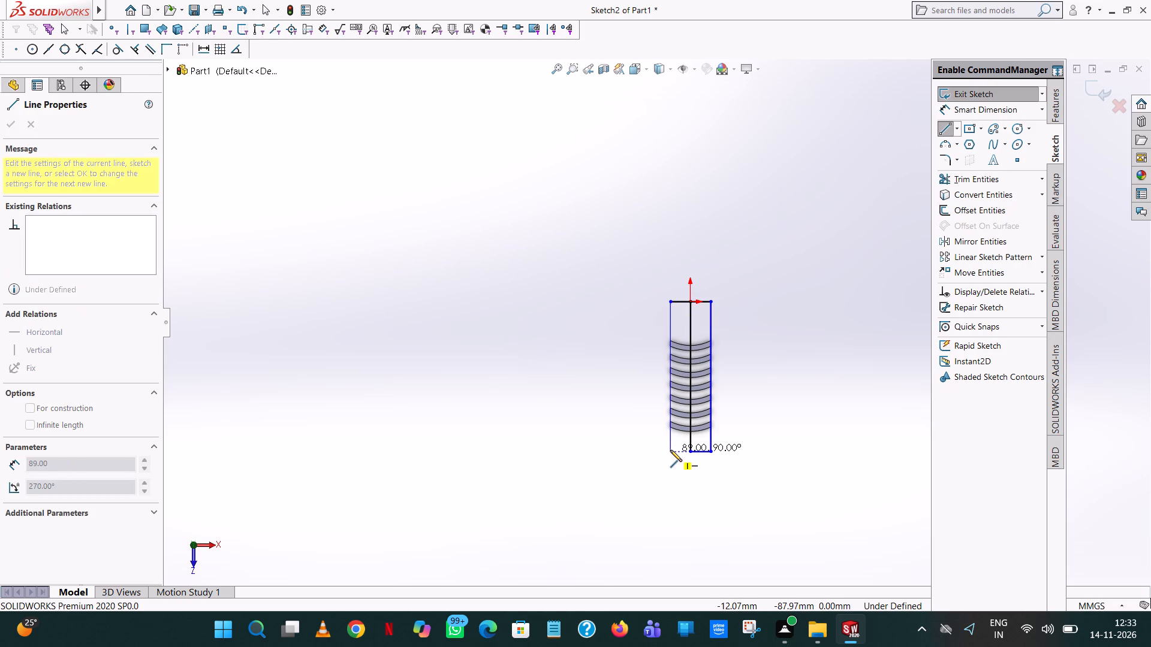
{"action": "left_click", "coordinate": [670, 451]}
{"action": "left_click", "coordinate": [689, 452]}
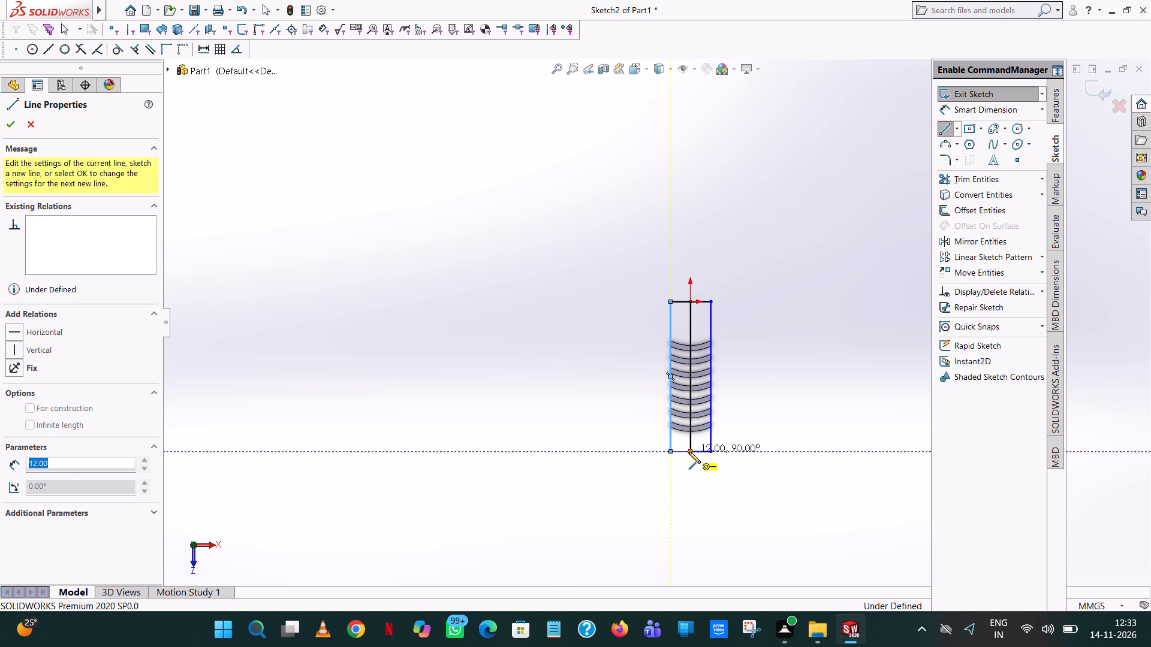
{"action": "right_click", "coordinate": [689, 452]}
{"action": "left_click", "coordinate": [727, 464]}
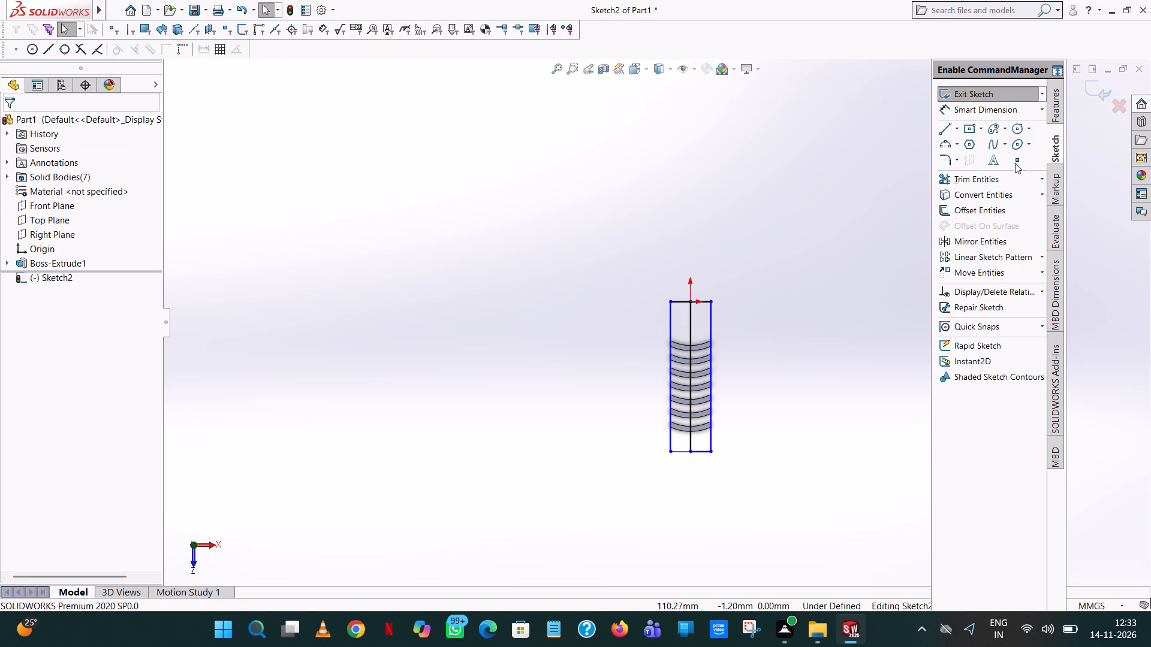
Draw a slanted line about 31 mm long from the origin past the negative X side line and set its angle to 240°.
{"action": "left_click", "coordinate": [948, 126]}
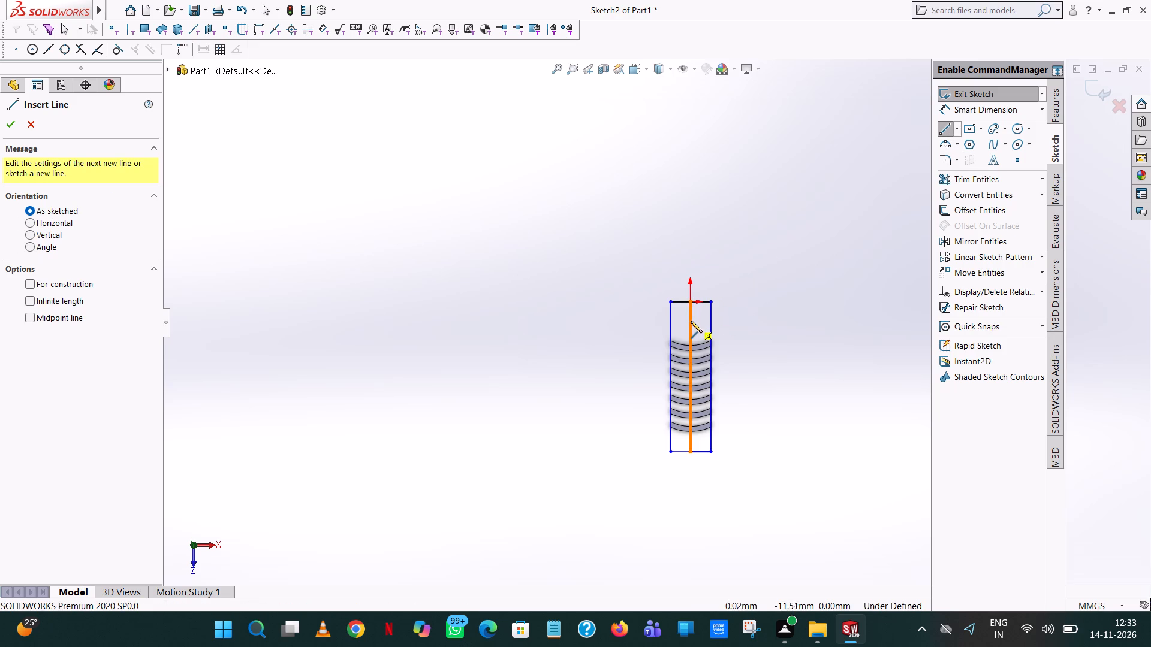
{"action": "scroll", "coordinate": [692, 320], "scroll_direction": "down", "scroll_amount": 10}
{"action": "scroll", "coordinate": [693, 320], "scroll_direction": "up", "scroll_amount": 1}
{"action": "scroll", "coordinate": [693, 320], "scroll_direction": "down", "scroll_amount": 1}
{"action": "scroll", "coordinate": [693, 320], "scroll_direction": "up", "scroll_amount": 1}
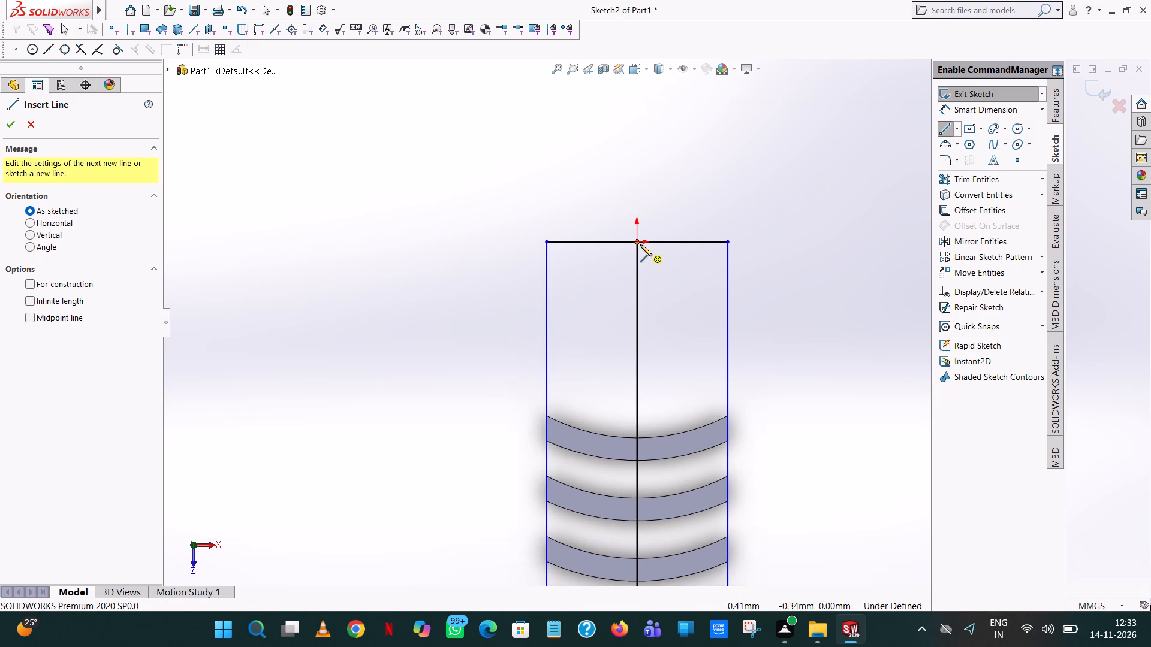
{"action": "left_click", "coordinate": [636, 242]}
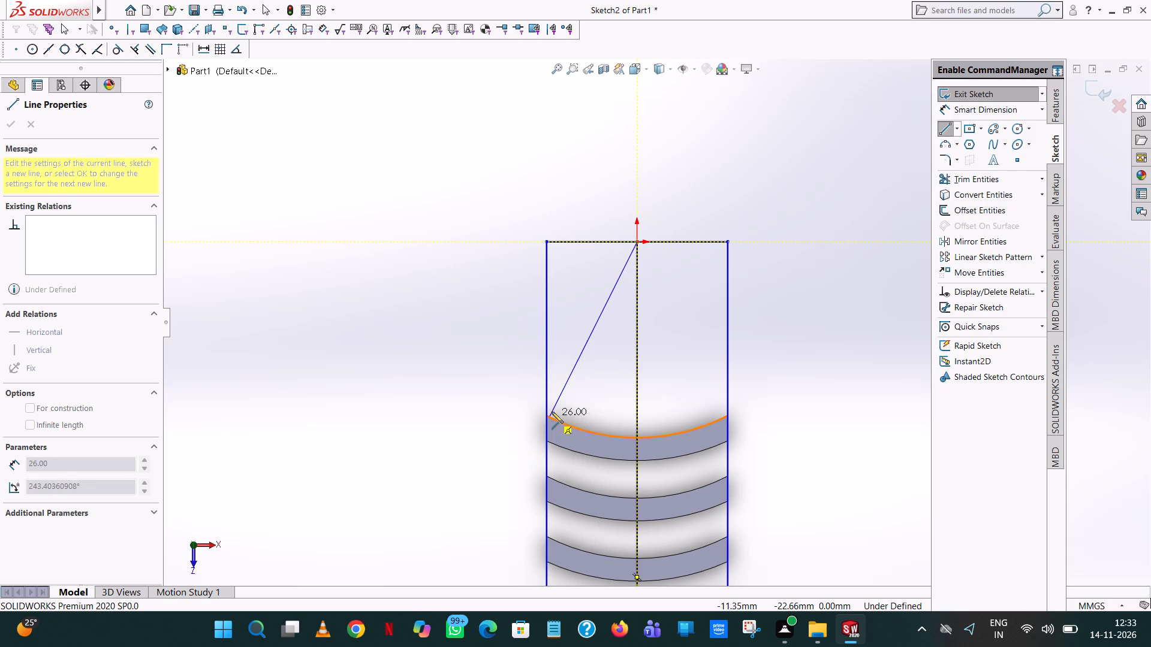
{"action": "left_click", "coordinate": [508, 434]}
{"action": "right_click", "coordinate": [508, 434]}
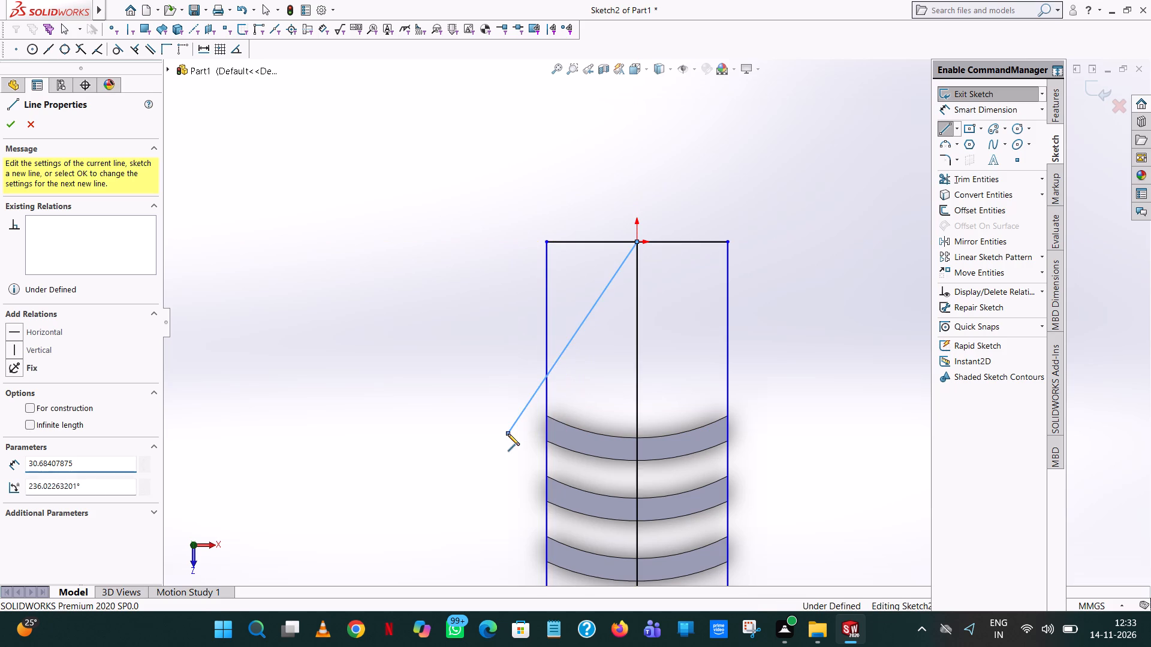
{"action": "left_click", "coordinate": [564, 442]}
{"action": "left_click", "coordinate": [564, 353]}
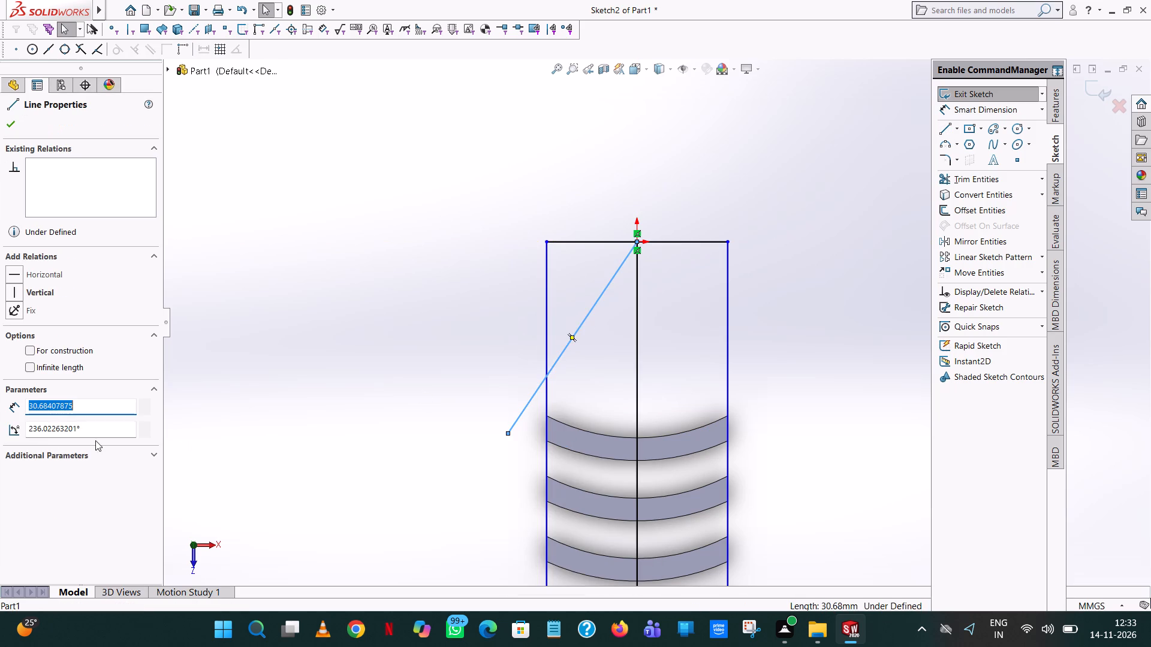
{"action": "double_click", "coordinate": [103, 434]}
{"action": "type", "text": "270-30"}
{"action": "key", "text": "Return"}
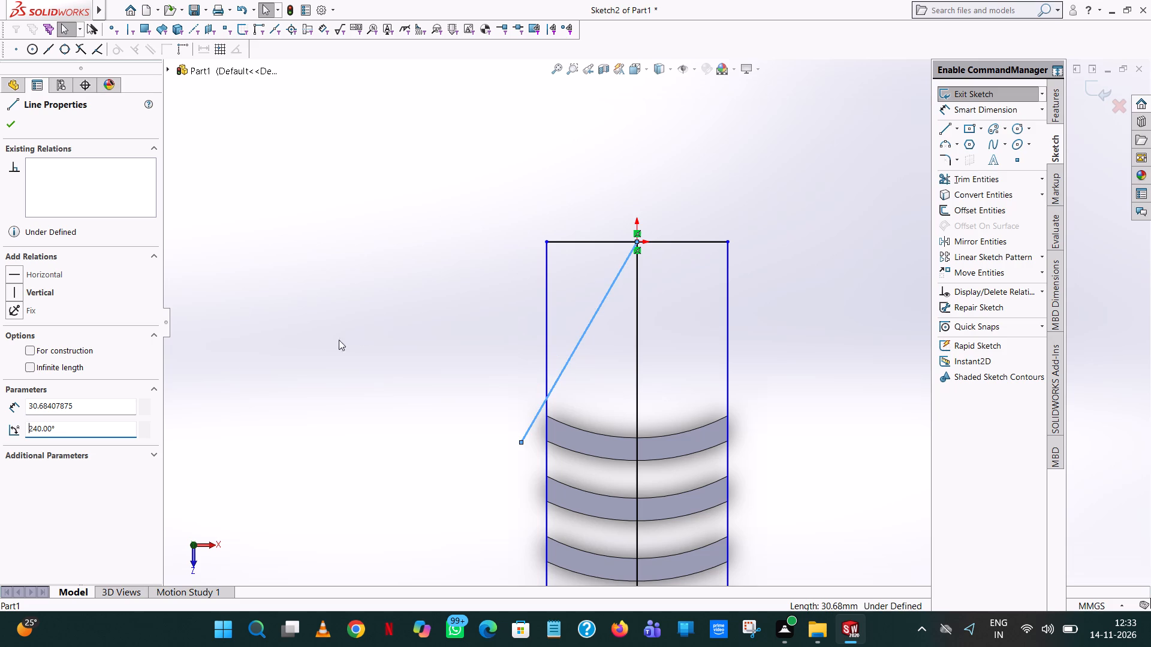
{"action": "left_click", "coordinate": [397, 265]}
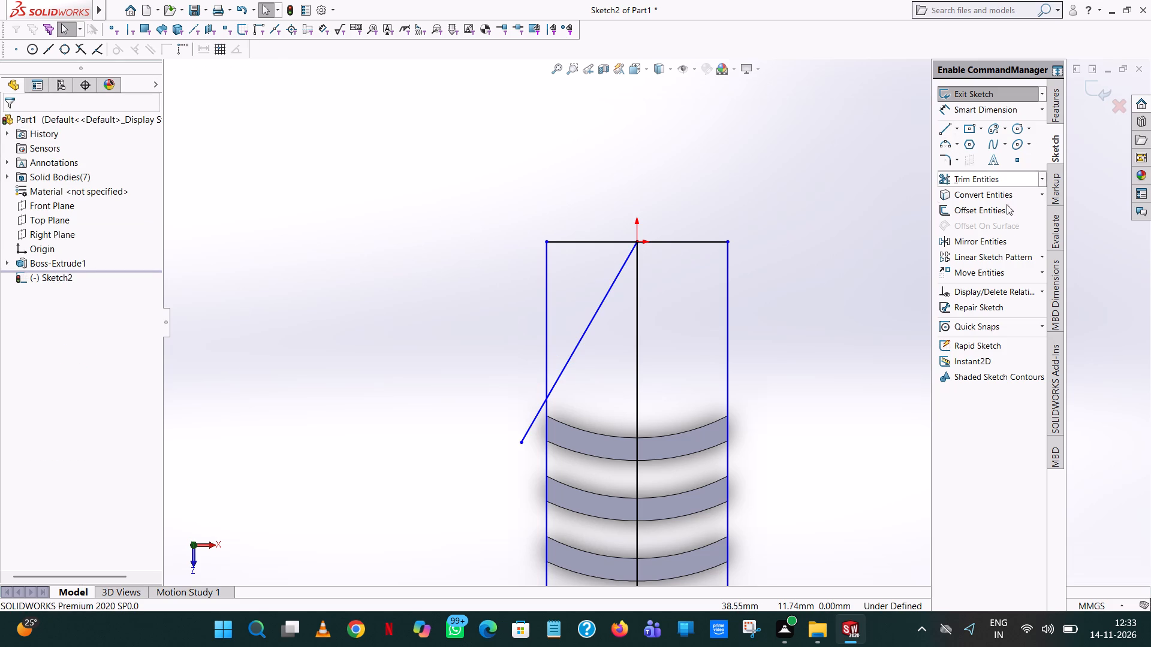
Mirror the slanted line about the vertical centre line, keeping the original.
{"action": "left_click", "coordinate": [972, 246]}
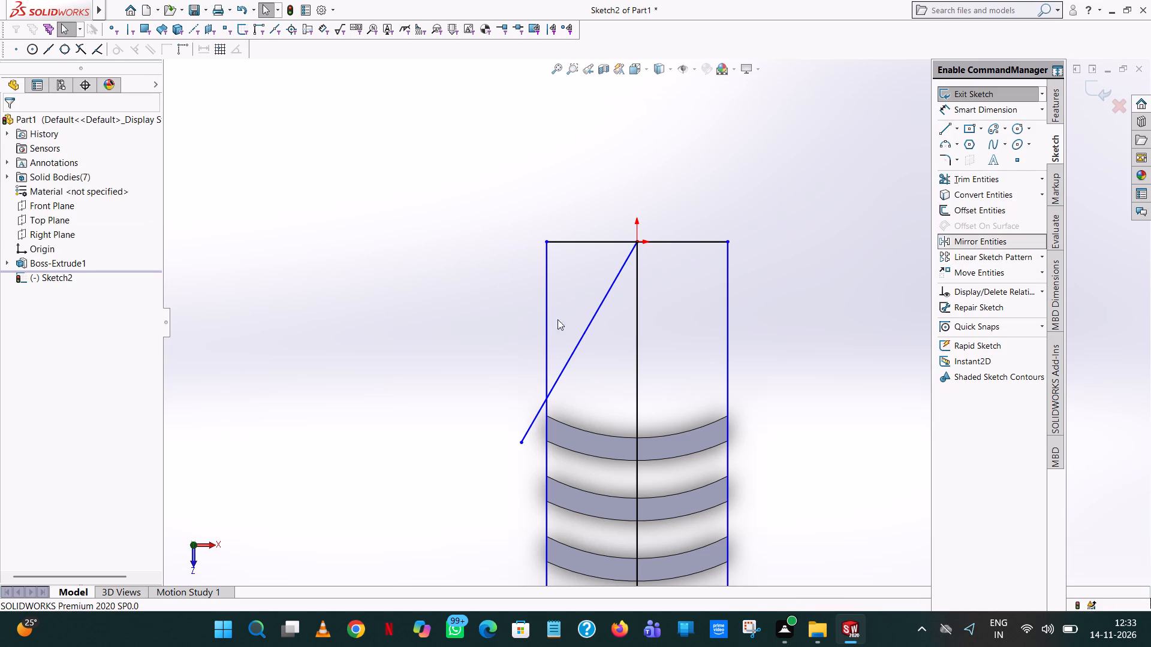
{"action": "left_click", "coordinate": [591, 322]}
{"action": "left_click", "coordinate": [59, 298]}
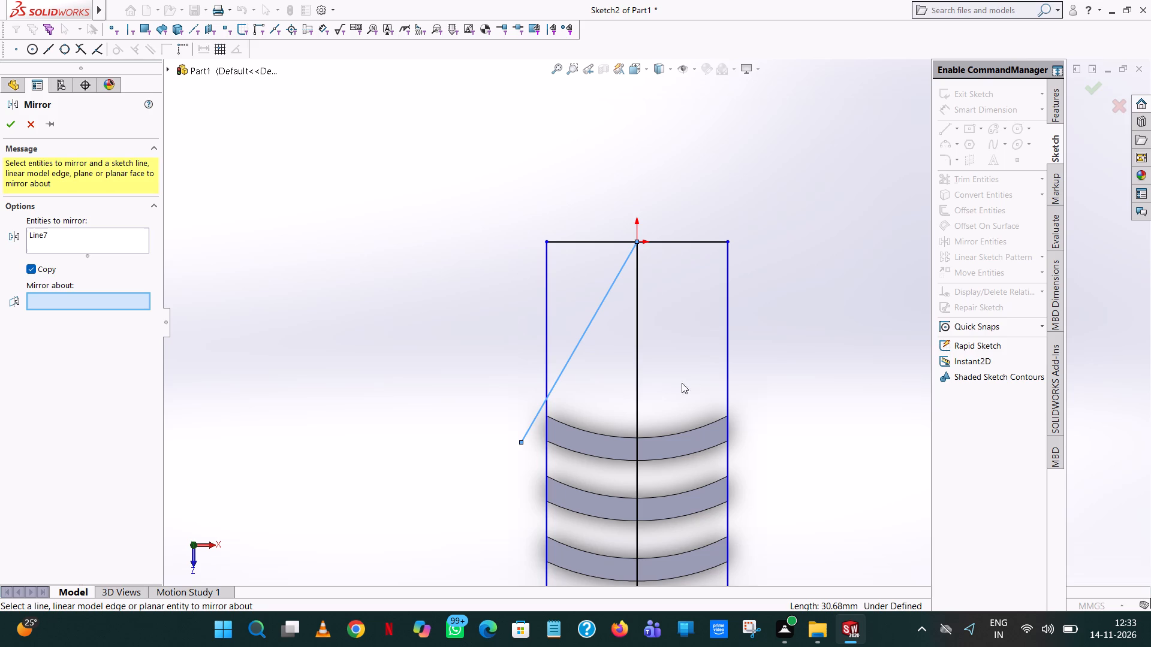
{"action": "left_click", "coordinate": [637, 357]}
{"action": "left_click", "coordinate": [13, 122]}
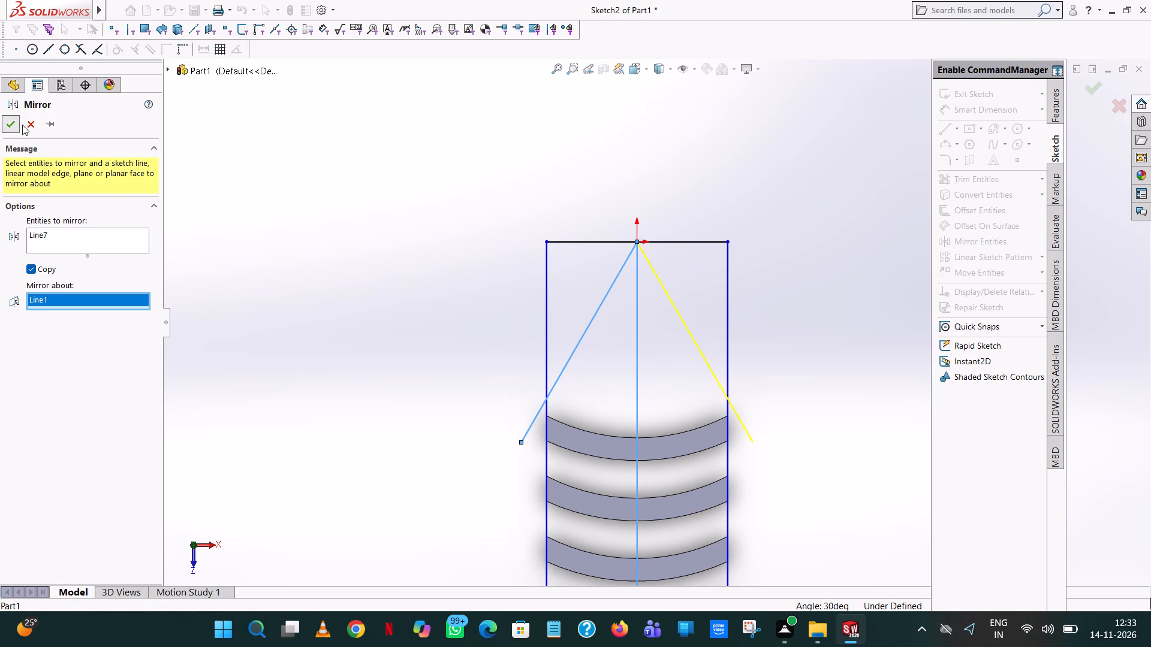
{"action": "left_click", "coordinate": [818, 167]}
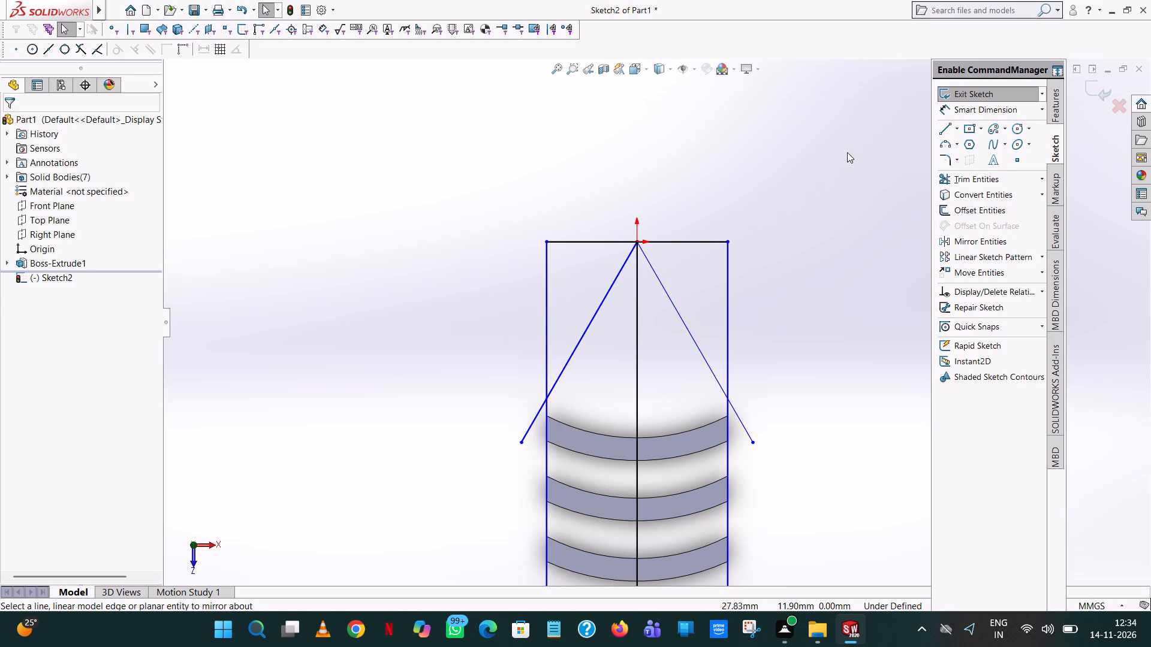
Trim away the vertical centre line running down from the origin.
{"action": "left_click", "coordinate": [1020, 178]}
{"action": "left_click", "coordinate": [638, 309]}
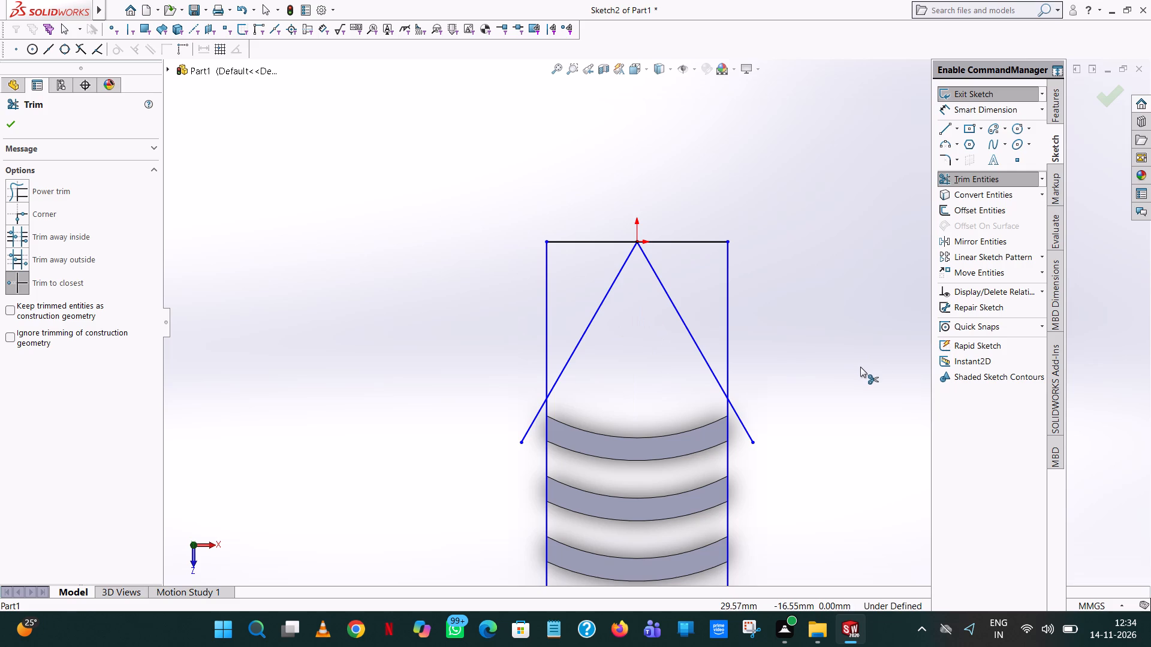
{"action": "left_click_drag", "start_coordinate": [866, 368], "coordinate": [942, 400]}
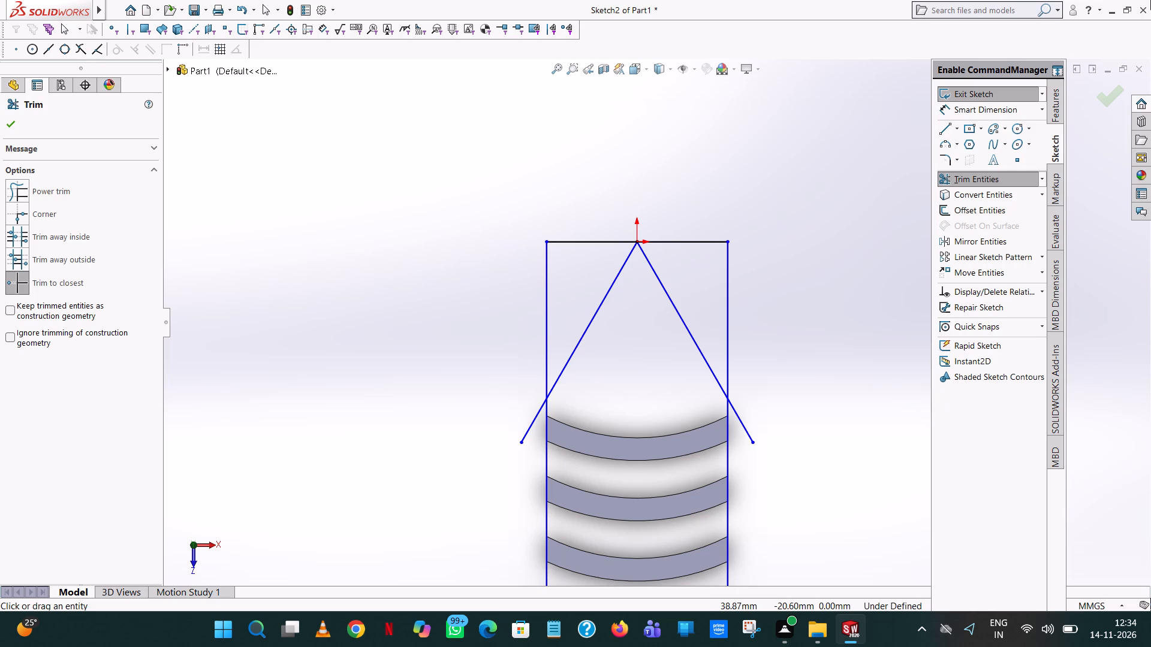
Round the apex between the two slanted lines with a 5 mm sketch fillet.
{"action": "left_click", "coordinate": [945, 159]}
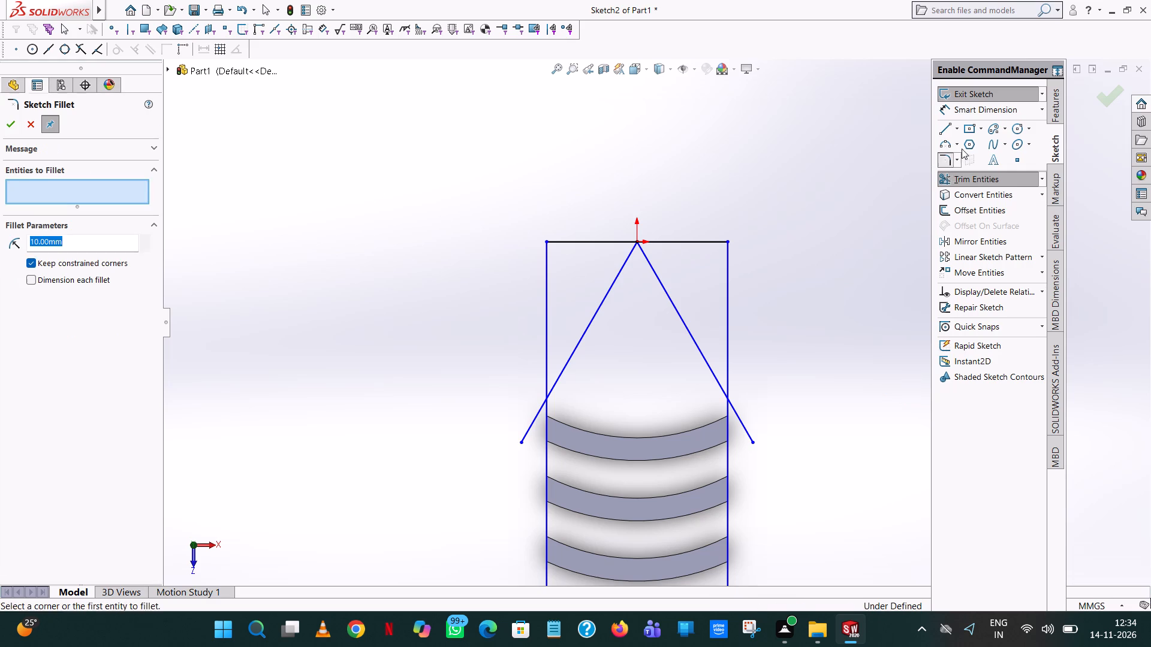
{"action": "key", "text": "5"}
{"action": "key", "text": "Return"}
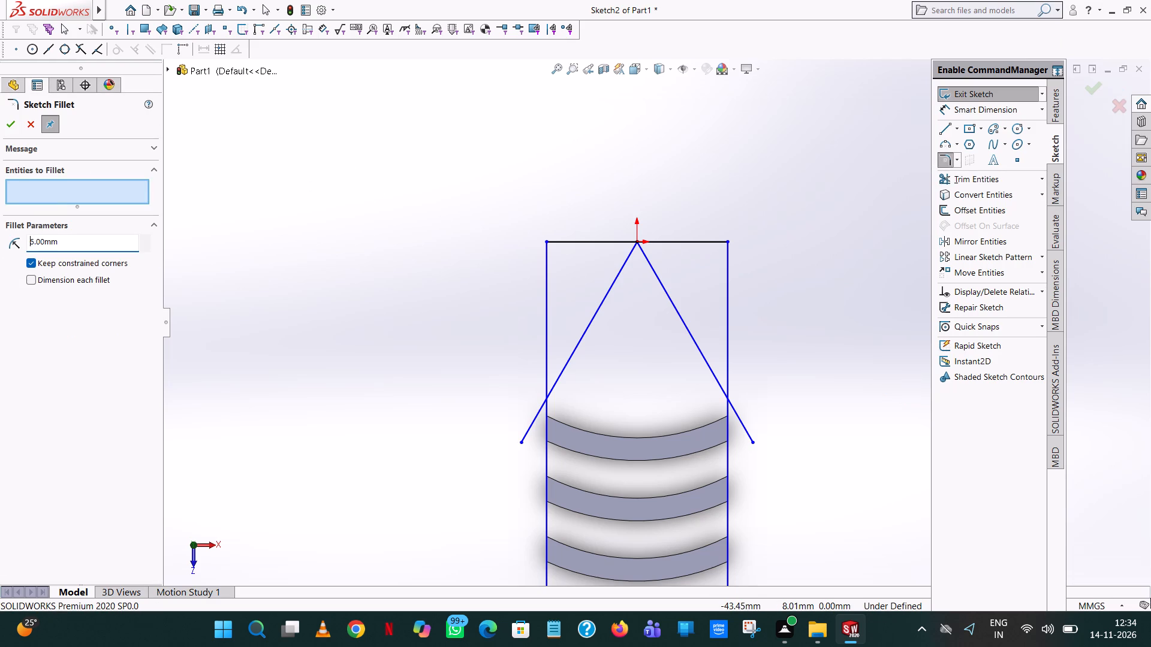
{"action": "left_click", "coordinate": [627, 262]}
{"action": "left_click", "coordinate": [652, 273]}
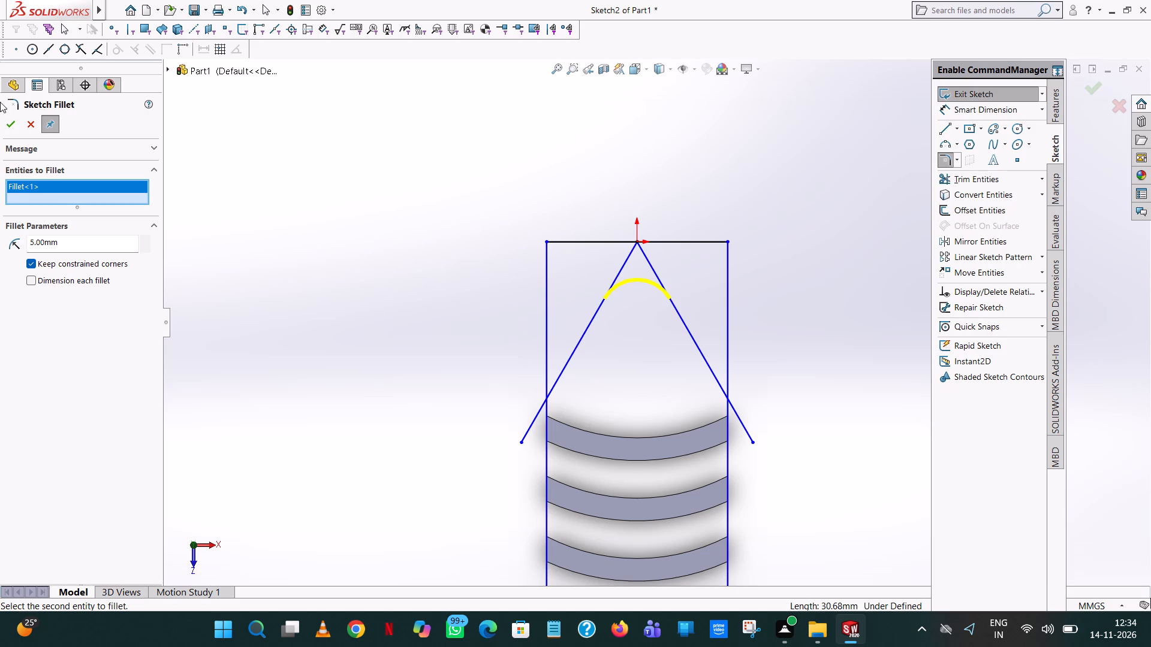
{"action": "left_click", "coordinate": [9, 117]}
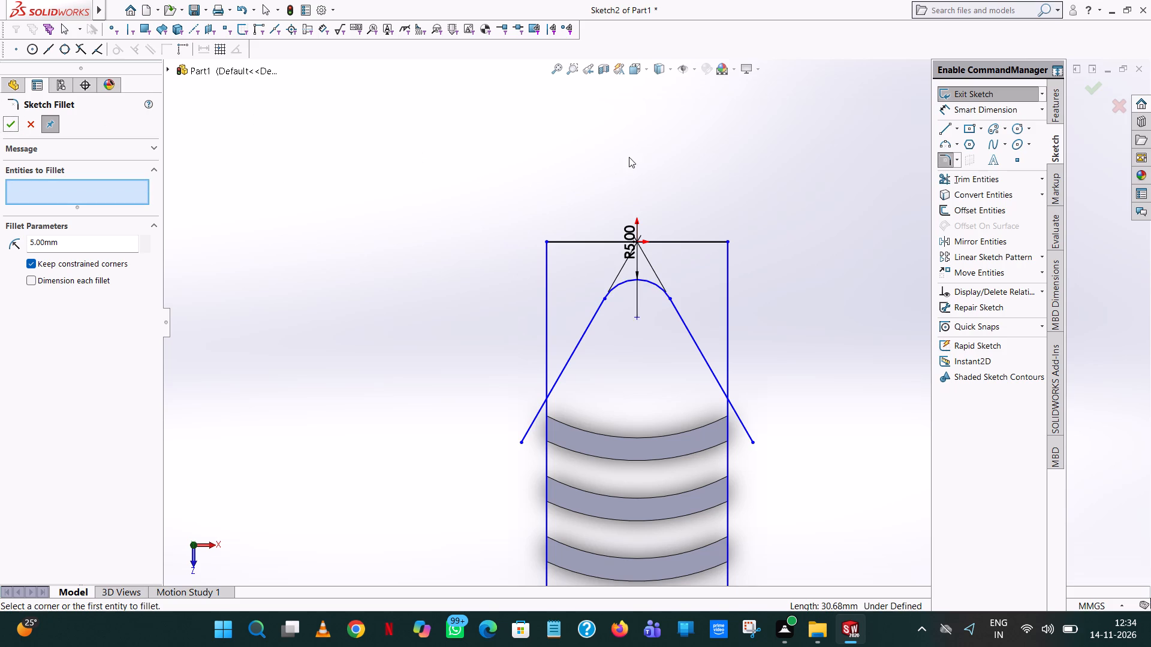
{"action": "left_click", "coordinate": [622, 151]}
{"action": "left_click", "coordinate": [9, 118]}
{"action": "left_click", "coordinate": [761, 134]}
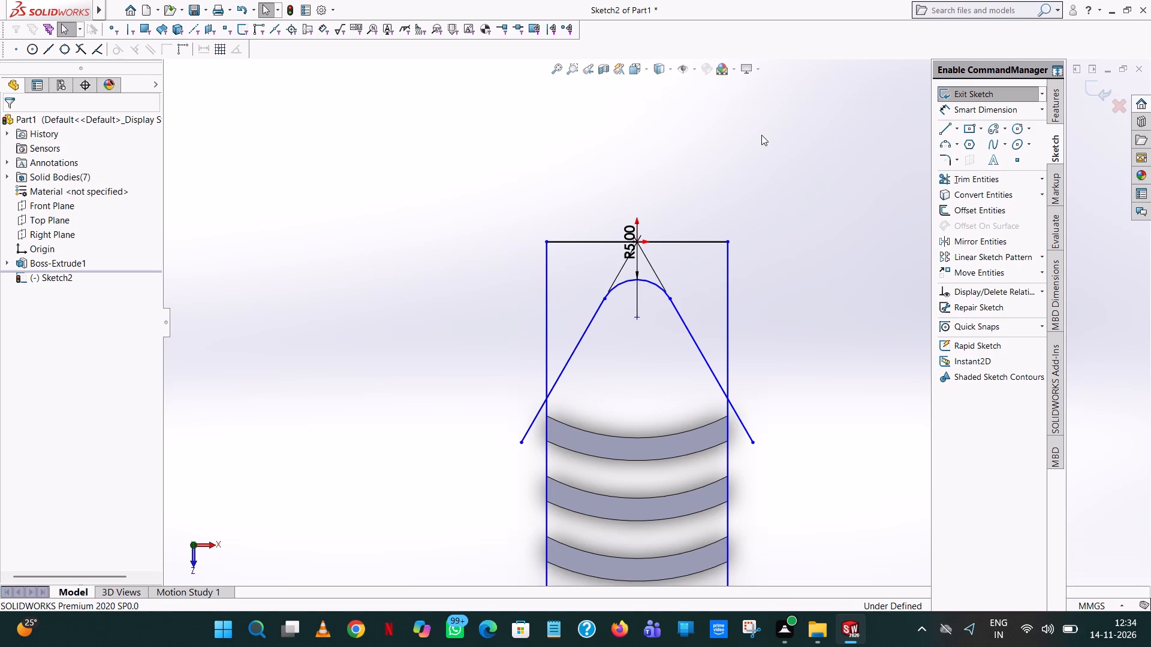
Trim the vertical side lines above the slanted lines, the horizontal line through the origin, and both slanted ends outside the outline.
{"action": "left_click", "coordinate": [956, 183]}
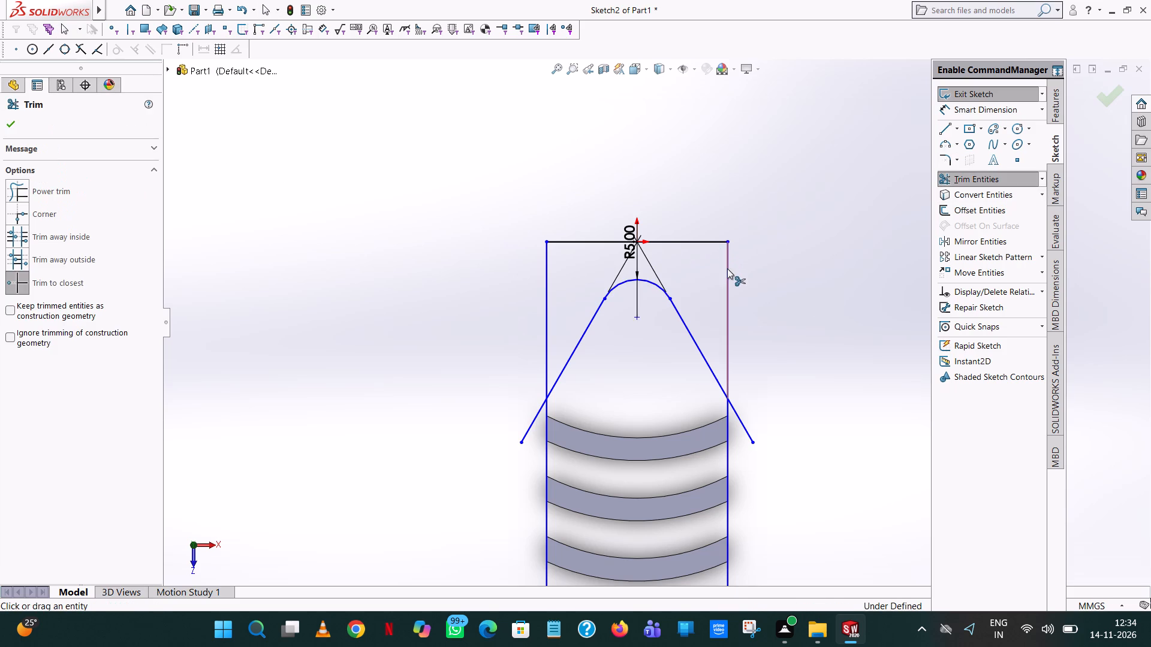
{"action": "left_click", "coordinate": [727, 268]}
{"action": "left_click", "coordinate": [704, 237]}
{"action": "left_click", "coordinate": [699, 240]}
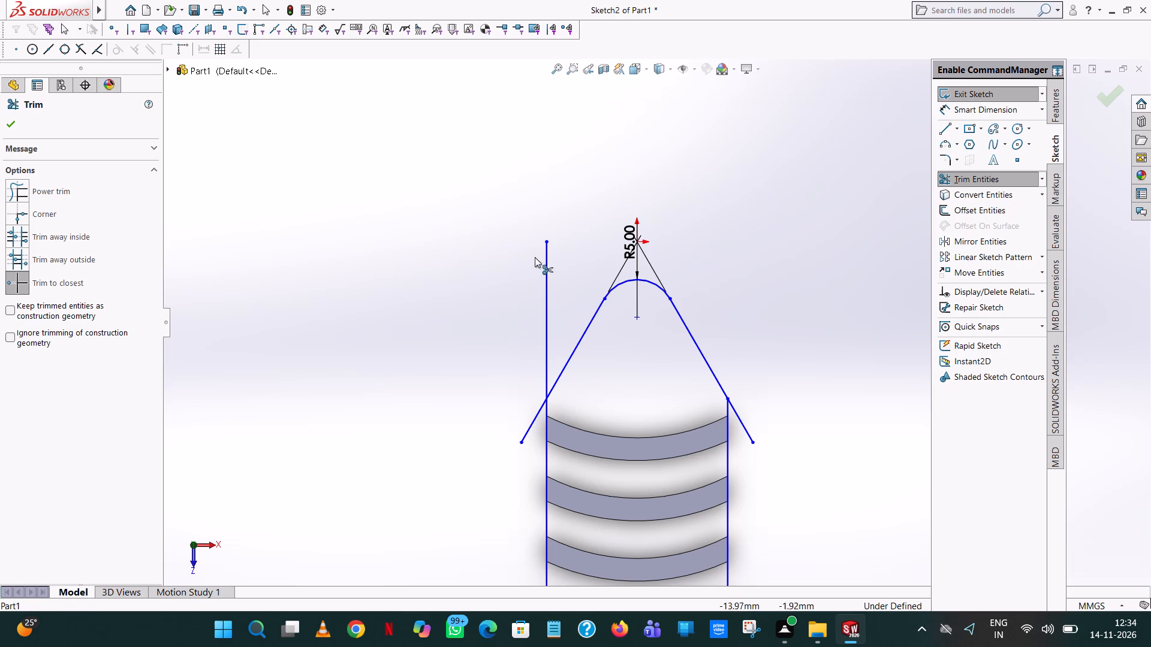
{"action": "left_click", "coordinate": [541, 262]}
{"action": "left_click", "coordinate": [542, 264]}
{"action": "left_click", "coordinate": [548, 269]}
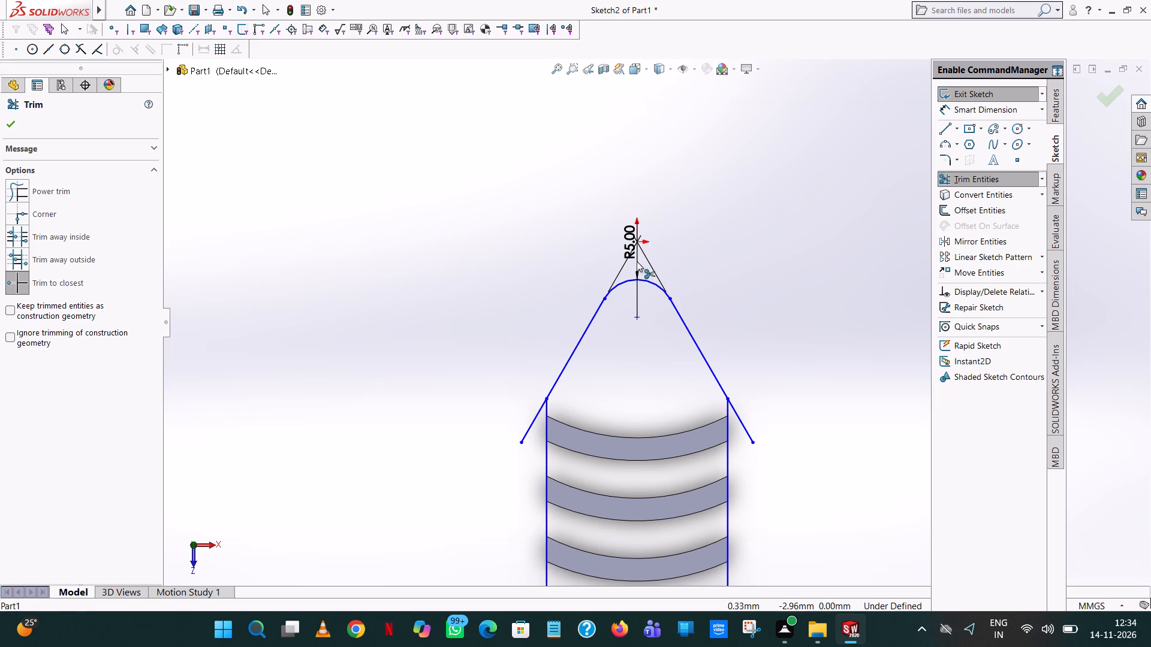
{"action": "left_click", "coordinate": [635, 255]}
{"action": "left_click", "coordinate": [745, 430]}
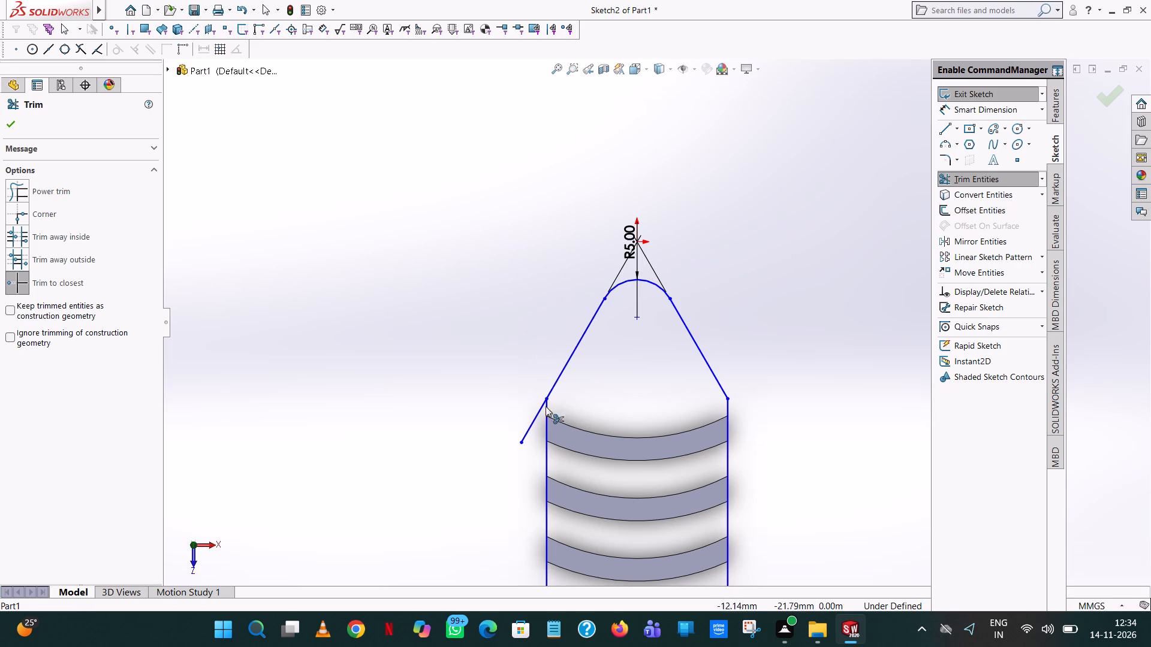
{"action": "left_click", "coordinate": [530, 421]}
{"action": "left_click", "coordinate": [531, 430]}
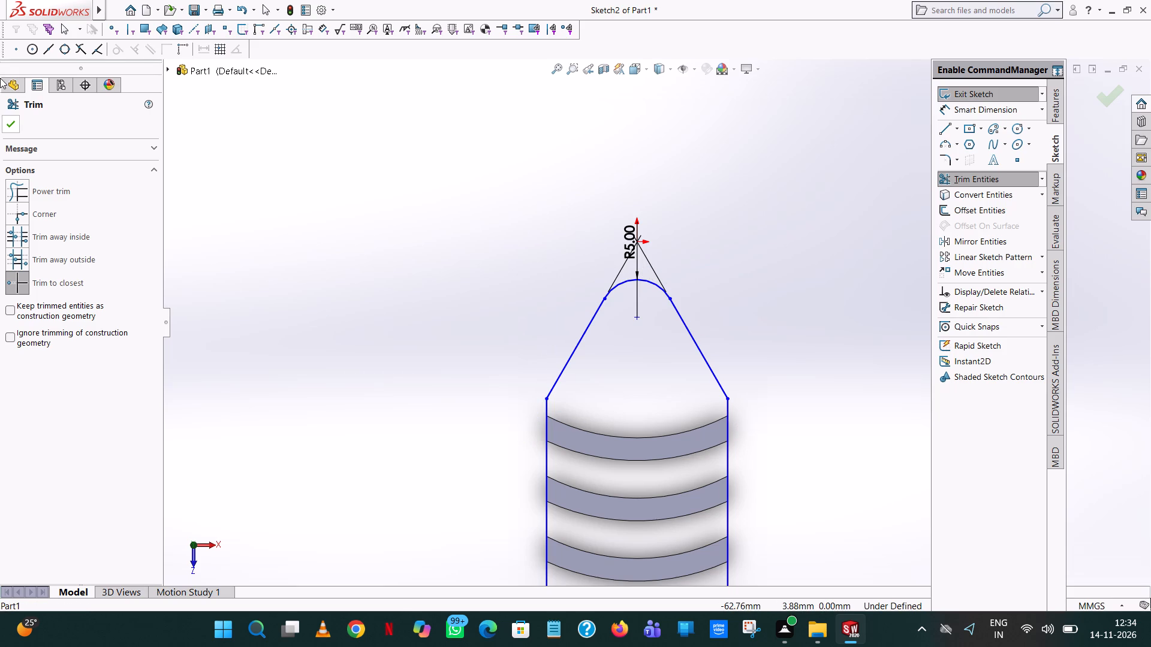
{"action": "left_click", "coordinate": [11, 129]}
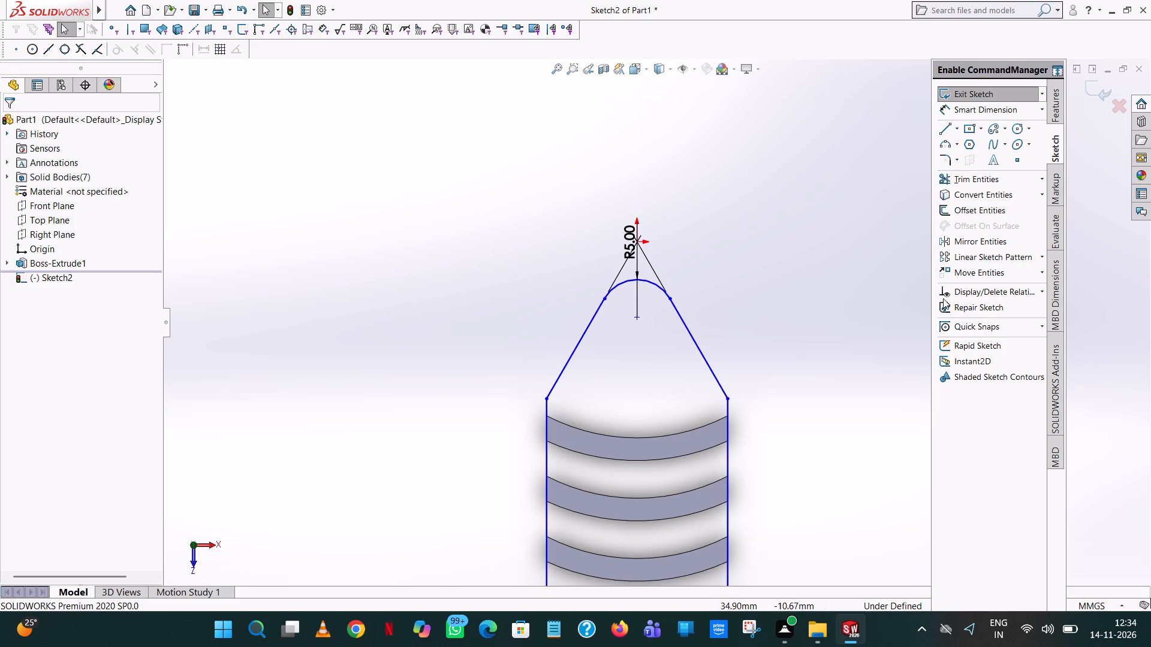
Round the two shoulder corners where the slanted lines meet the vertical sides with 5 mm sketch fillets.
{"action": "left_click", "coordinate": [945, 158]}
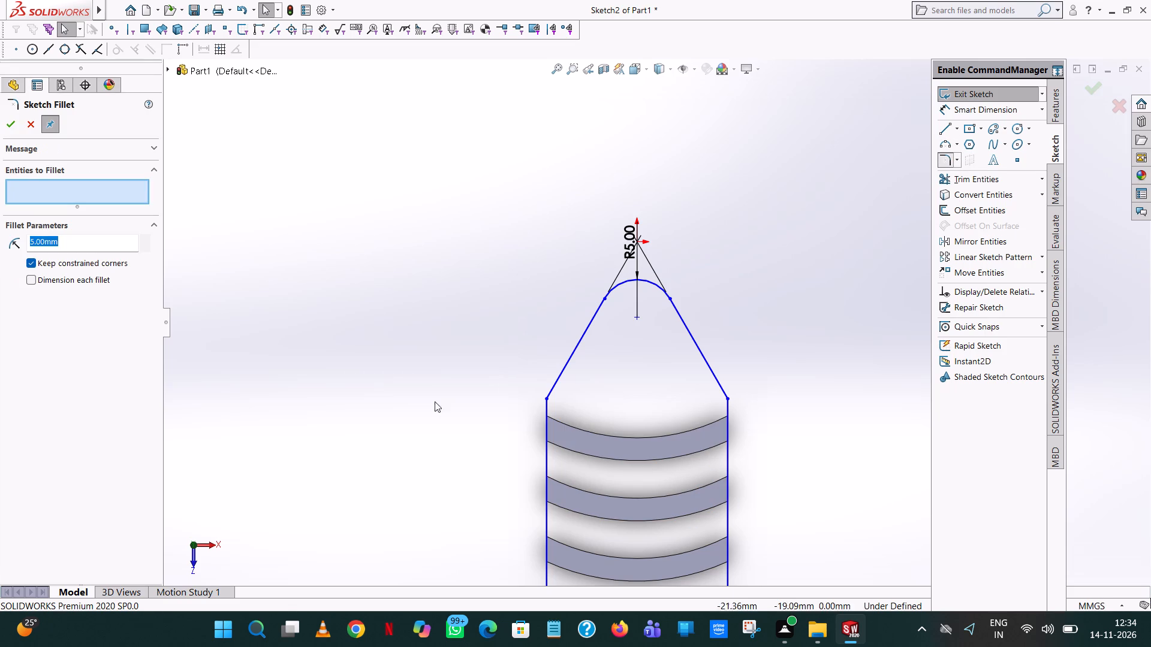
{"action": "left_click", "coordinate": [725, 399]}
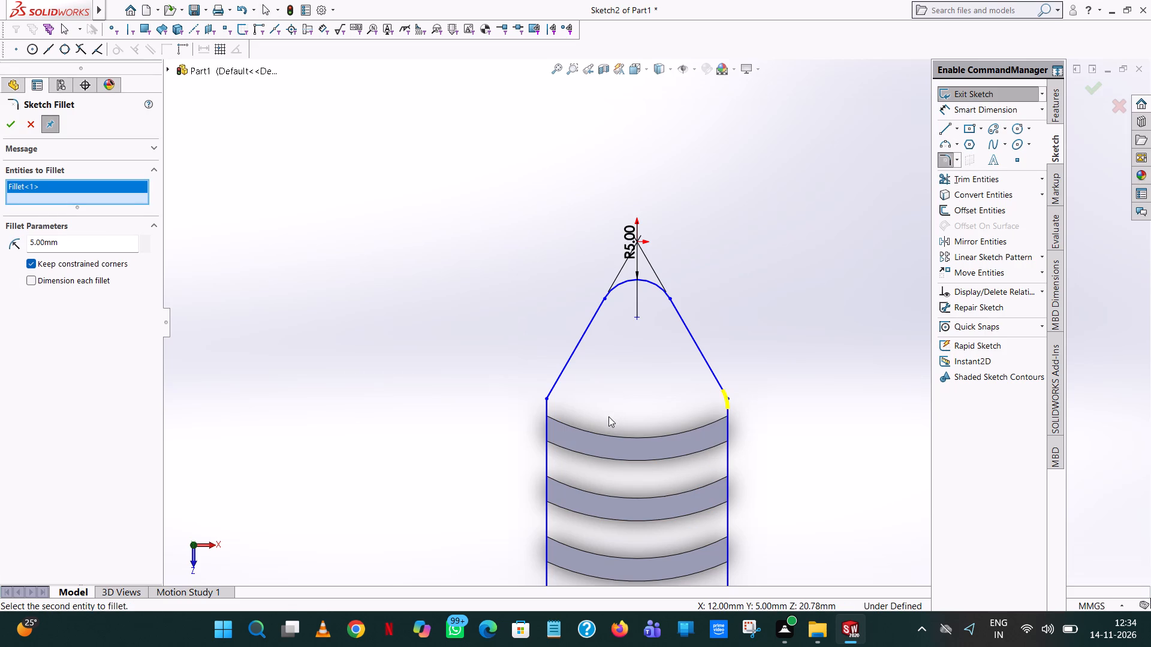
{"action": "left_click", "coordinate": [547, 400]}
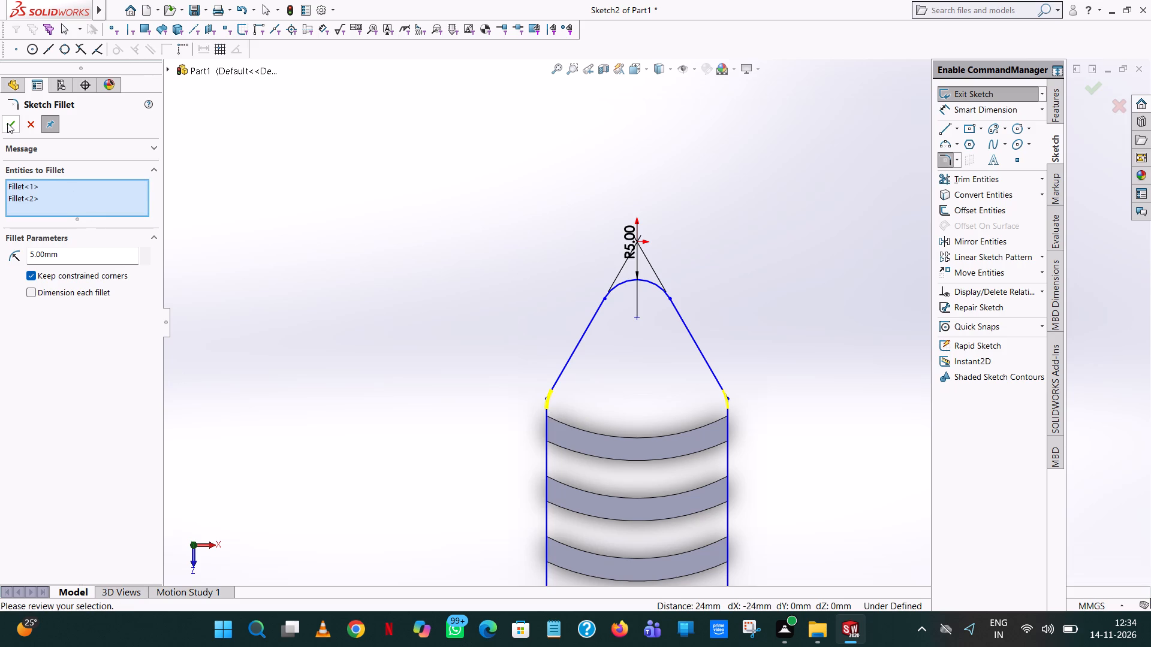
{"action": "left_click", "coordinate": [7, 123]}
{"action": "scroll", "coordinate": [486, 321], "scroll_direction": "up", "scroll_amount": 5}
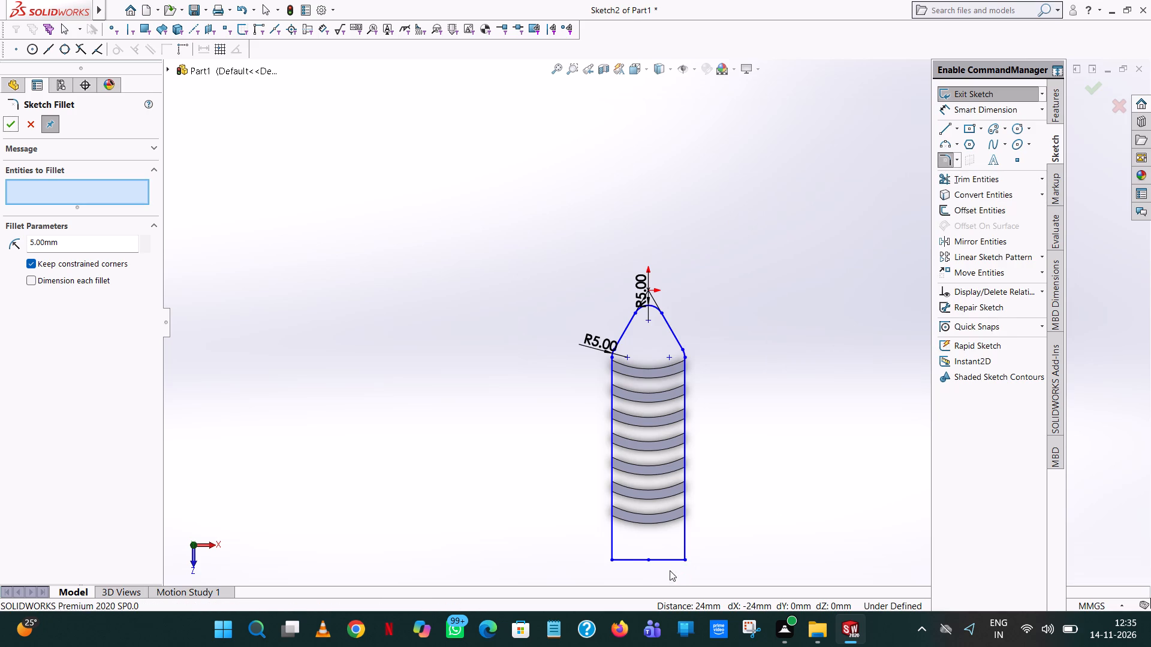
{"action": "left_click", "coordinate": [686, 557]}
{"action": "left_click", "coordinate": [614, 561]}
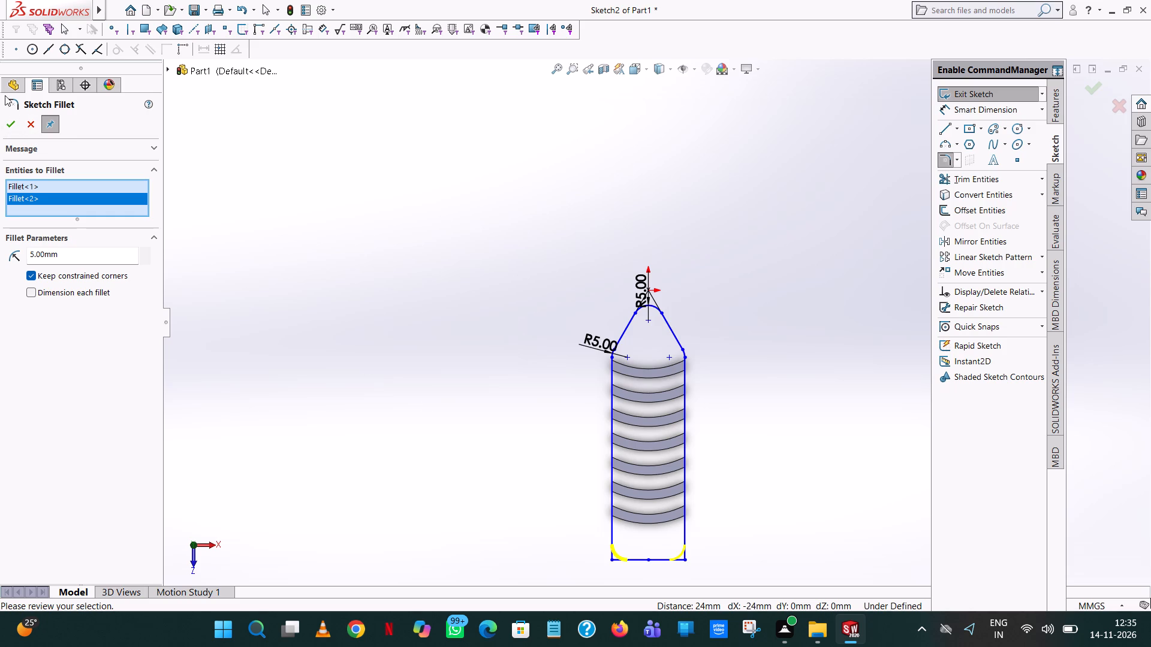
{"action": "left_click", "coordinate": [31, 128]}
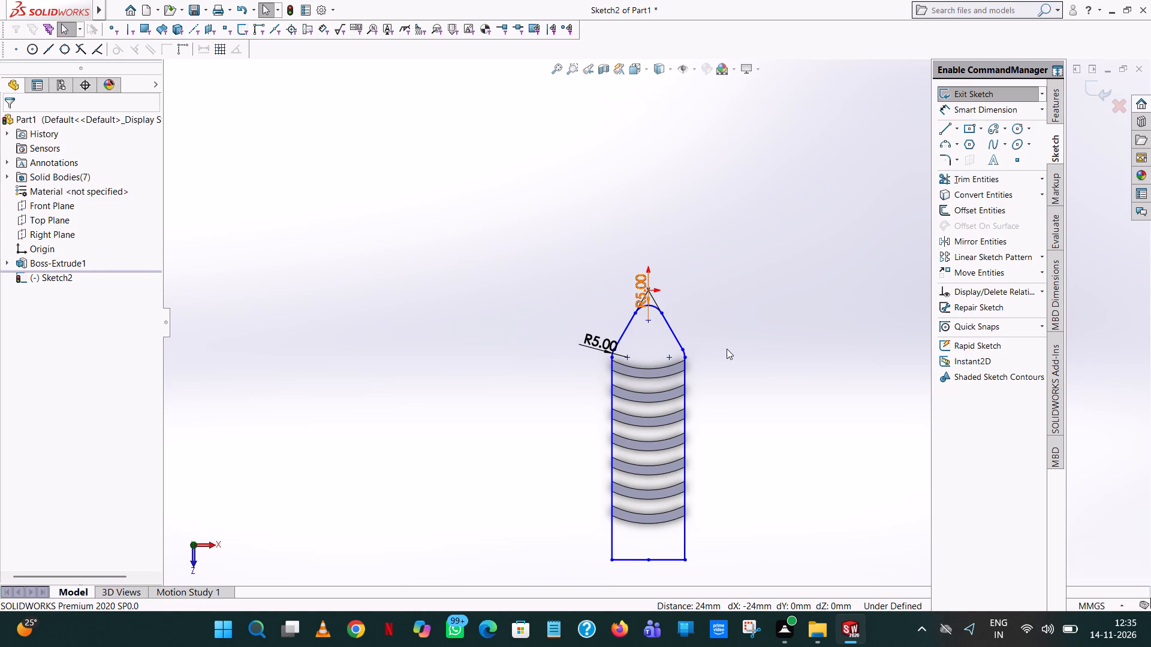
Start a boss extrusion of the pointed jaw body outline with the rounded tip and shoulders.
{"action": "left_click", "coordinate": [1054, 110]}
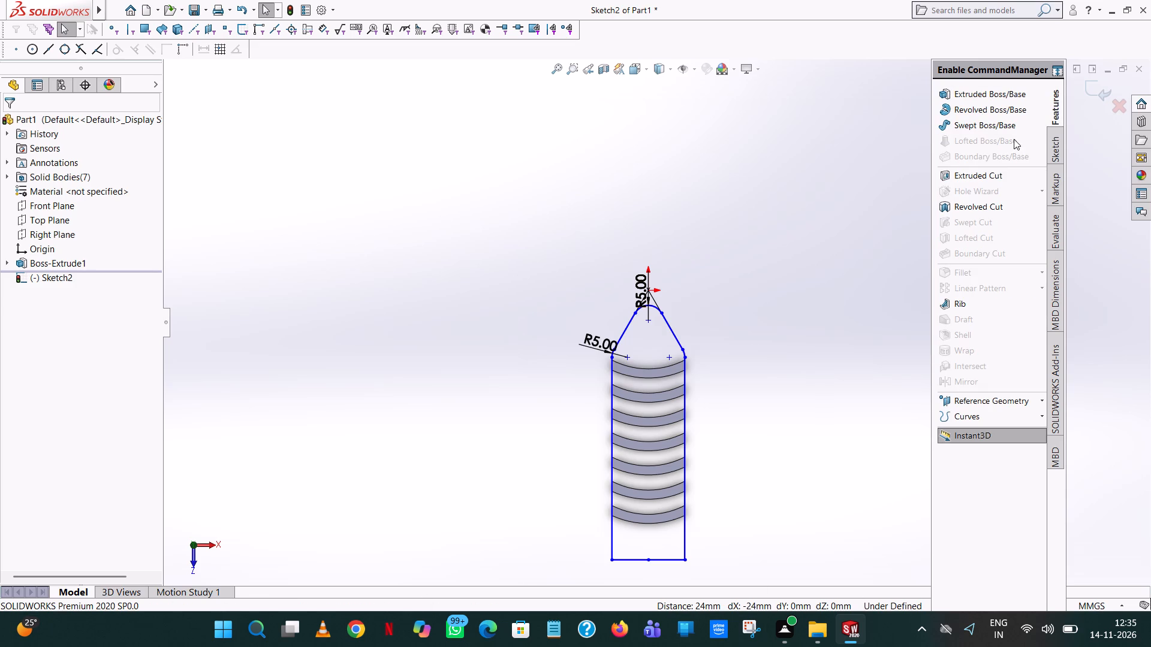
{"action": "left_click", "coordinate": [1002, 99]}
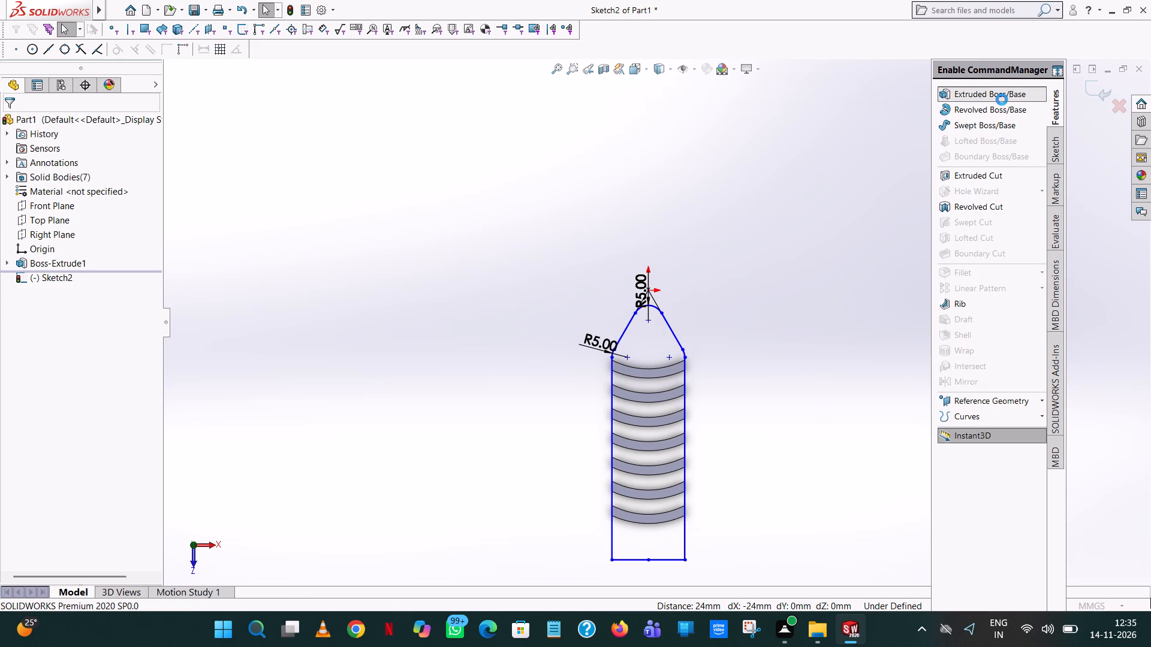
{"action": "left_click", "coordinate": [39, 121]}
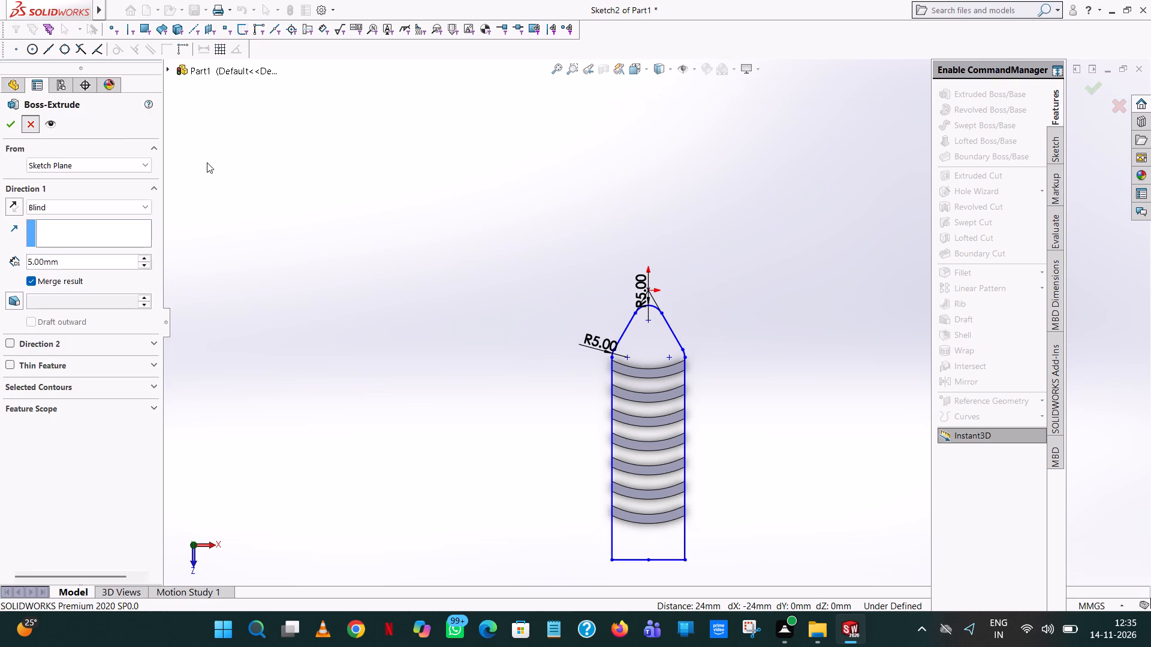
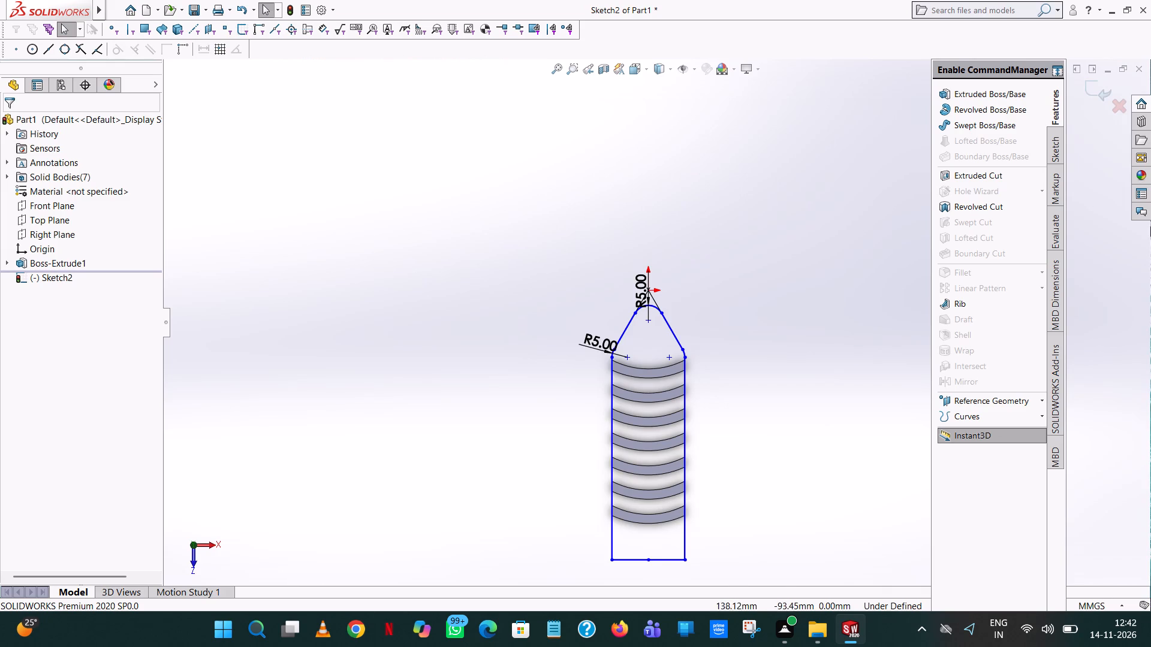
Dimension the vertical distance from the origin to the centre of the rounded tip's fillet arc.
{"action": "scroll", "coordinate": [641, 521], "scroll_direction": "up", "scroll_amount": 2}
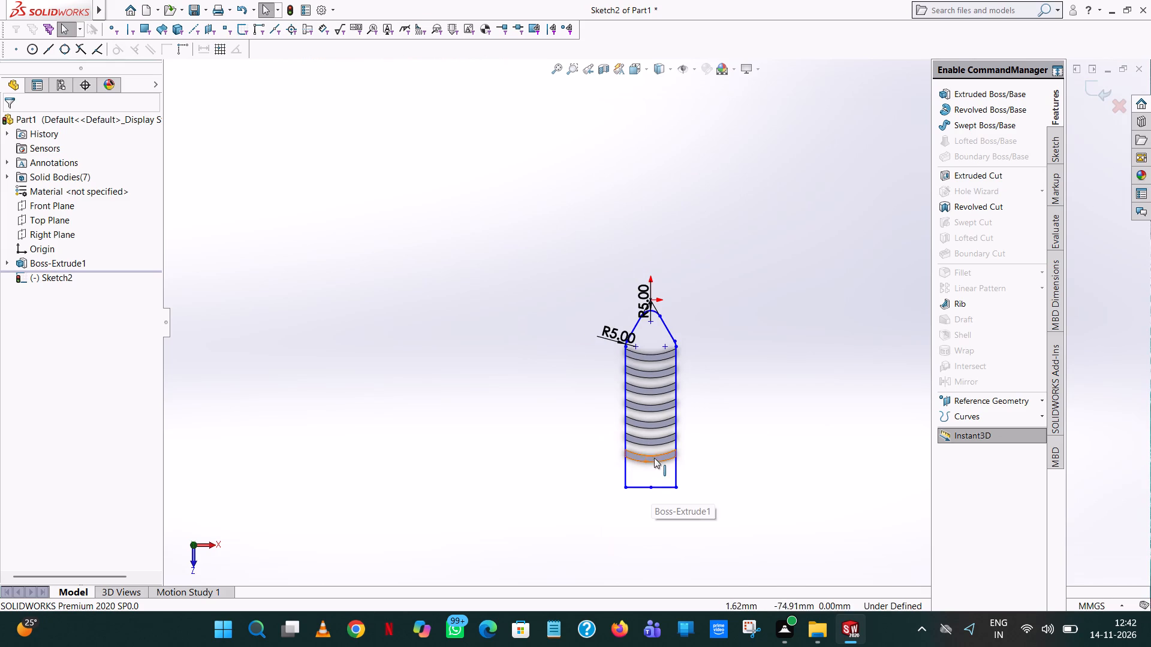
{"action": "scroll", "coordinate": [655, 456], "scroll_direction": "down", "scroll_amount": 2}
{"action": "scroll", "coordinate": [640, 288], "scroll_direction": "down", "scroll_amount": 3}
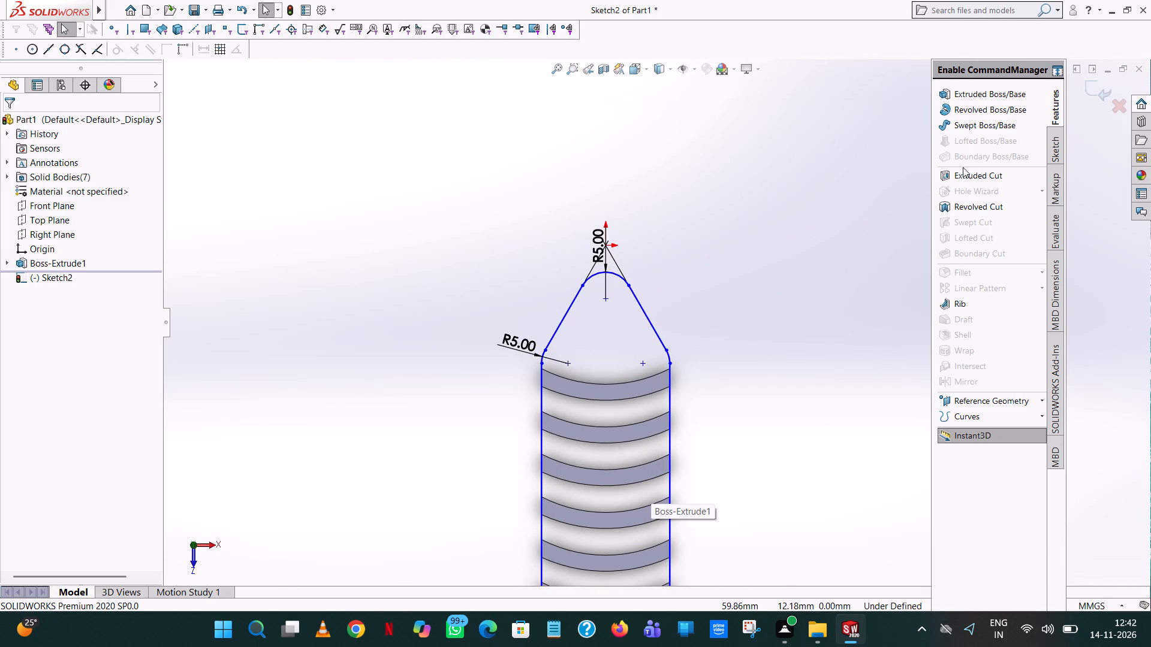
{"action": "left_click", "coordinate": [1056, 141]}
{"action": "left_click", "coordinate": [987, 107]}
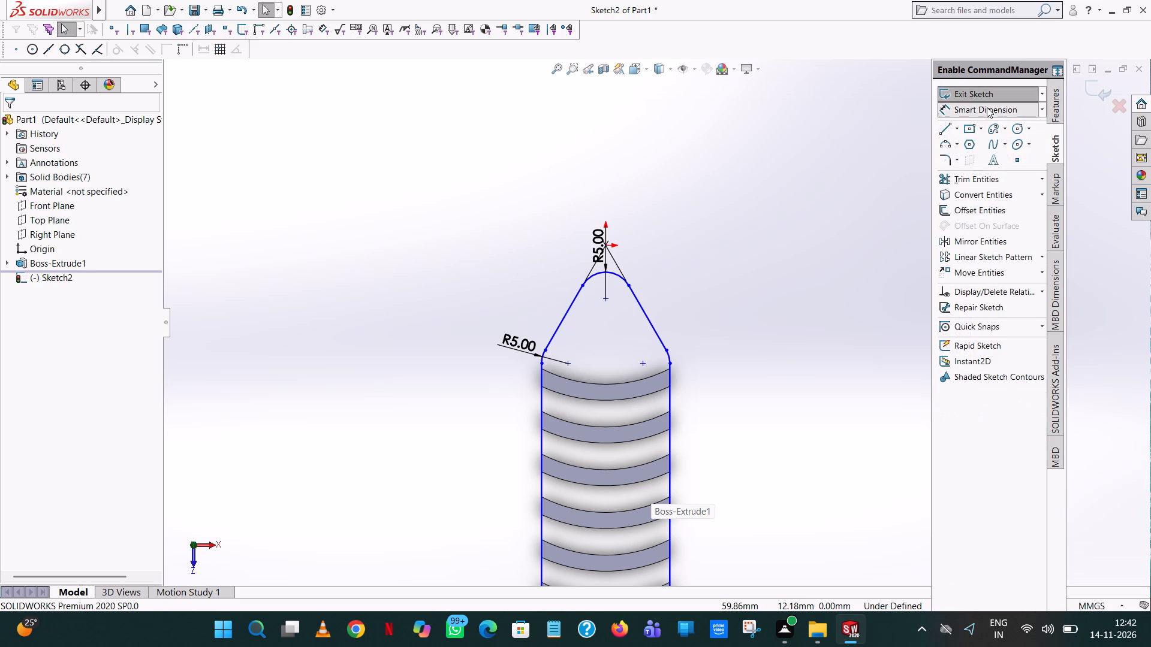
{"action": "left_click", "coordinate": [607, 295]}
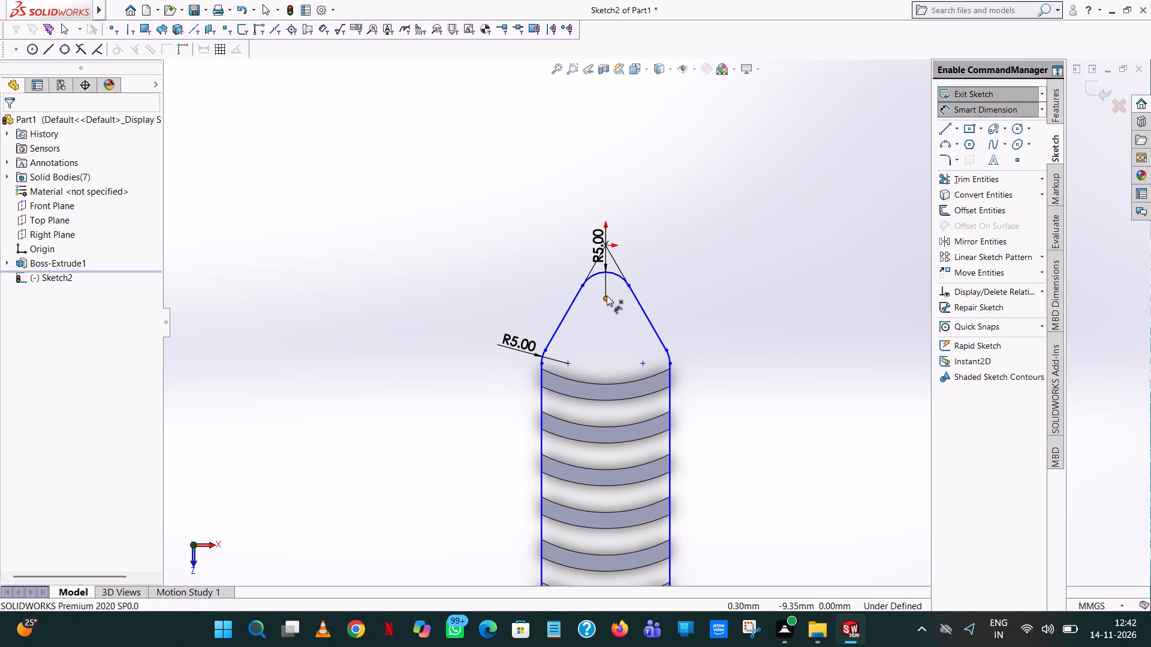
{"action": "left_click", "coordinate": [605, 244]}
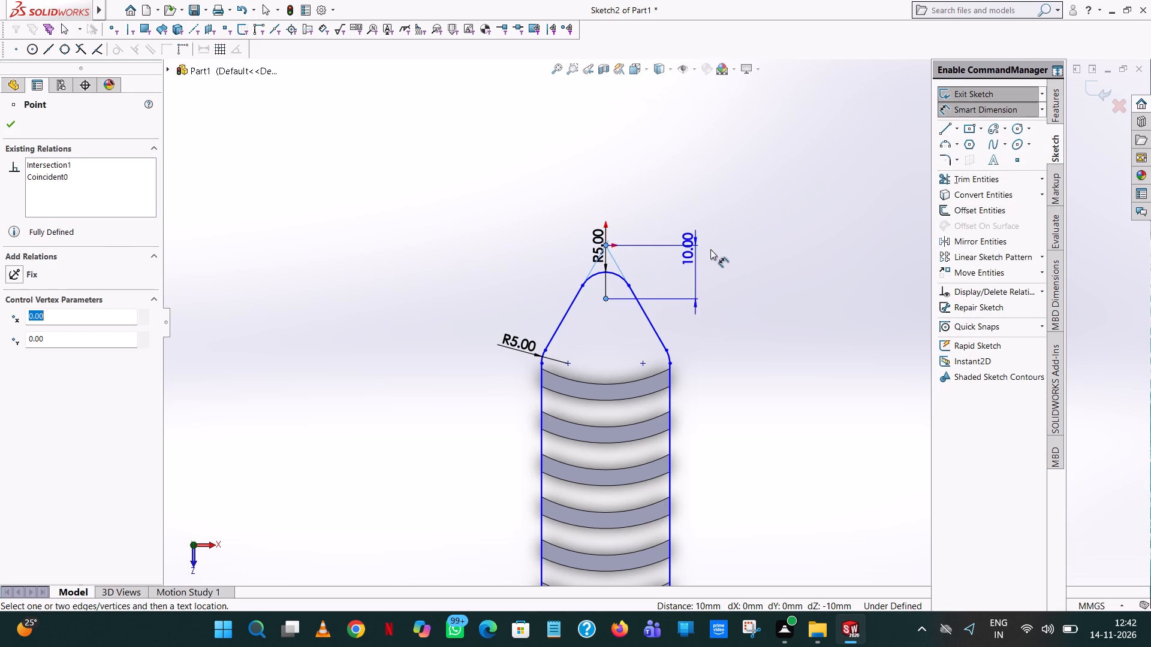
{"action": "left_click", "coordinate": [710, 249]}
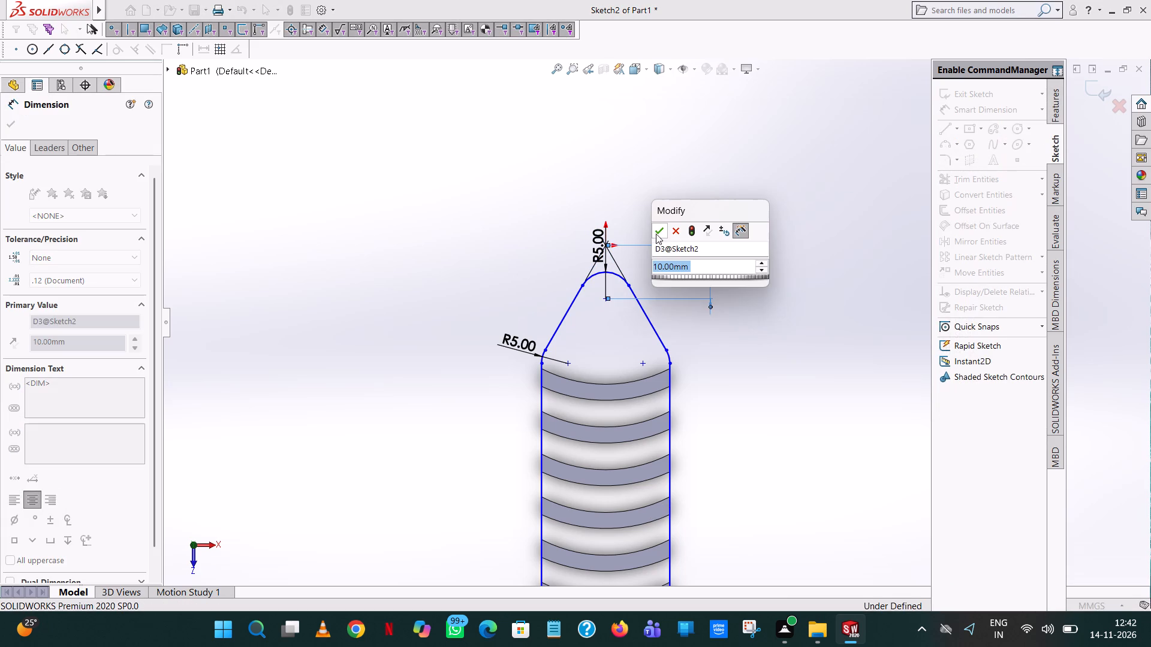
{"action": "left_click", "coordinate": [656, 232]}
{"action": "left_click", "coordinate": [724, 332]}
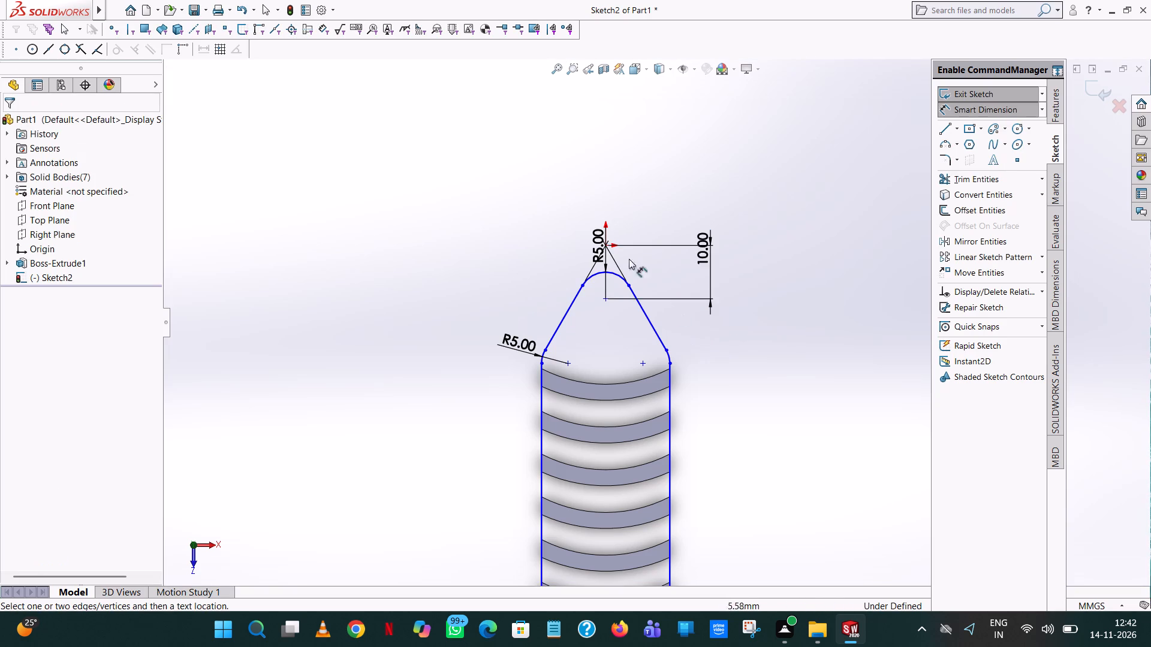
Move the tip fillet's radius dimension clear of the outline, to the left of the apex.
{"action": "left_click_drag", "start_coordinate": [596, 246], "coordinate": [517, 258]}
{"action": "left_click", "coordinate": [564, 196]}
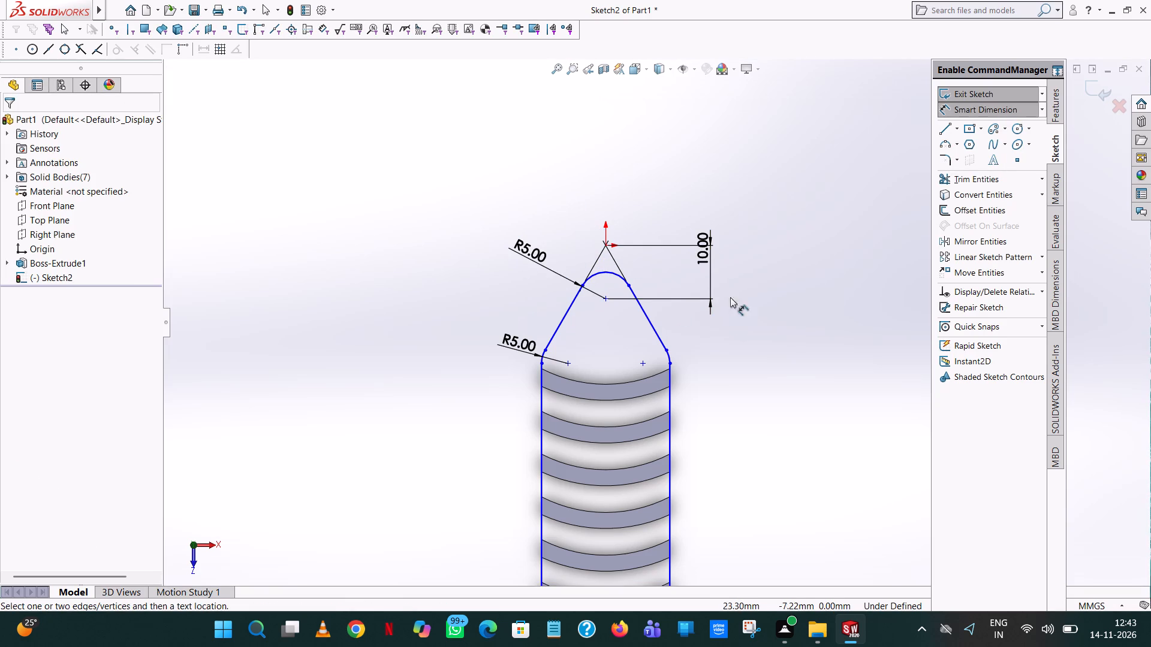
Dimension the vertical distance from the origin to the bottom line of the jaw body outline.
{"action": "scroll", "coordinate": [610, 318], "scroll_direction": "up", "scroll_amount": 4}
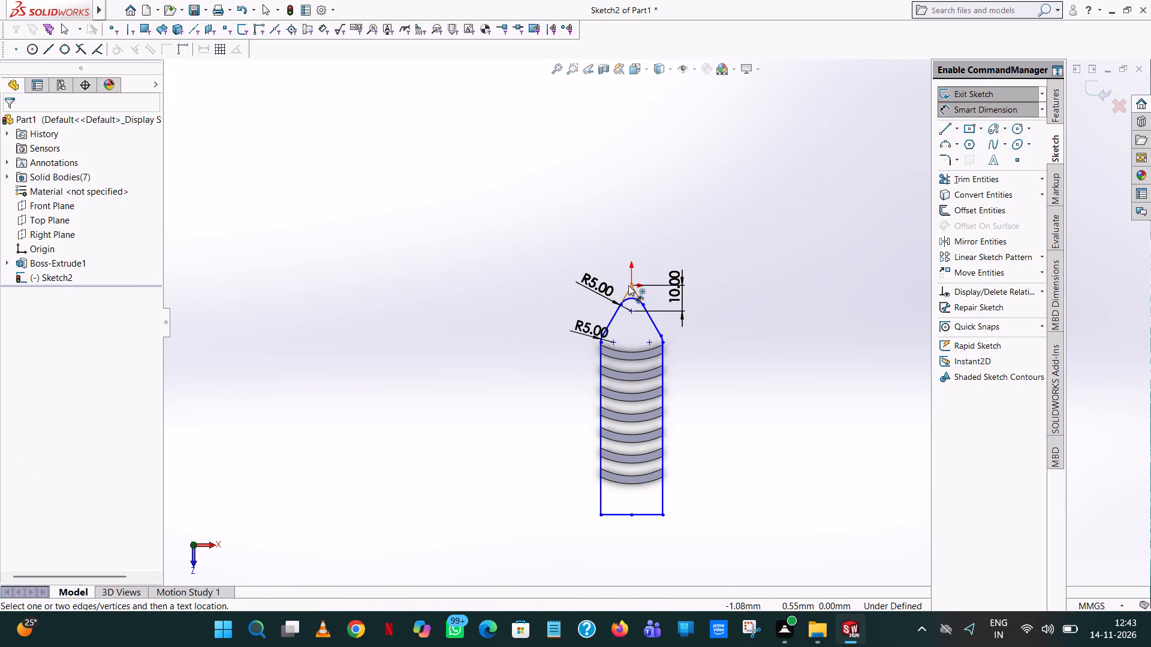
{"action": "scroll", "coordinate": [632, 289], "scroll_direction": "down", "scroll_amount": 7}
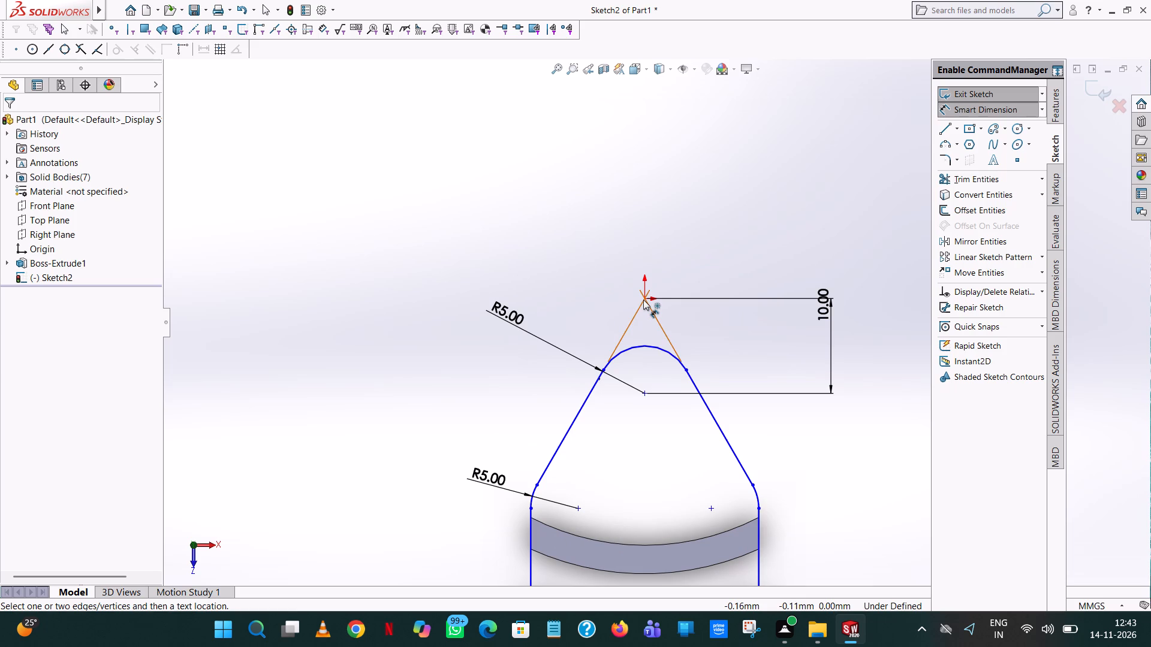
{"action": "left_click", "coordinate": [643, 300]}
{"action": "scroll", "coordinate": [659, 459], "scroll_direction": "up", "scroll_amount": 9}
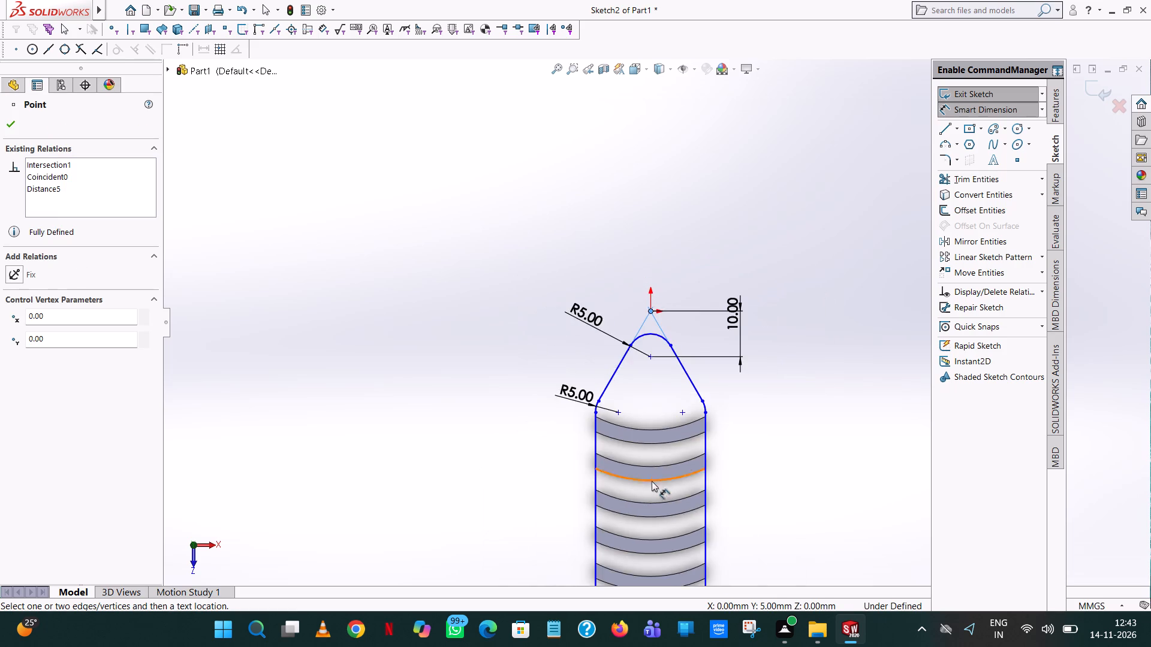
{"action": "scroll", "coordinate": [652, 482], "scroll_direction": "up", "scroll_amount": 4}
{"action": "left_click", "coordinate": [644, 512]}
{"action": "left_click", "coordinate": [469, 521]}
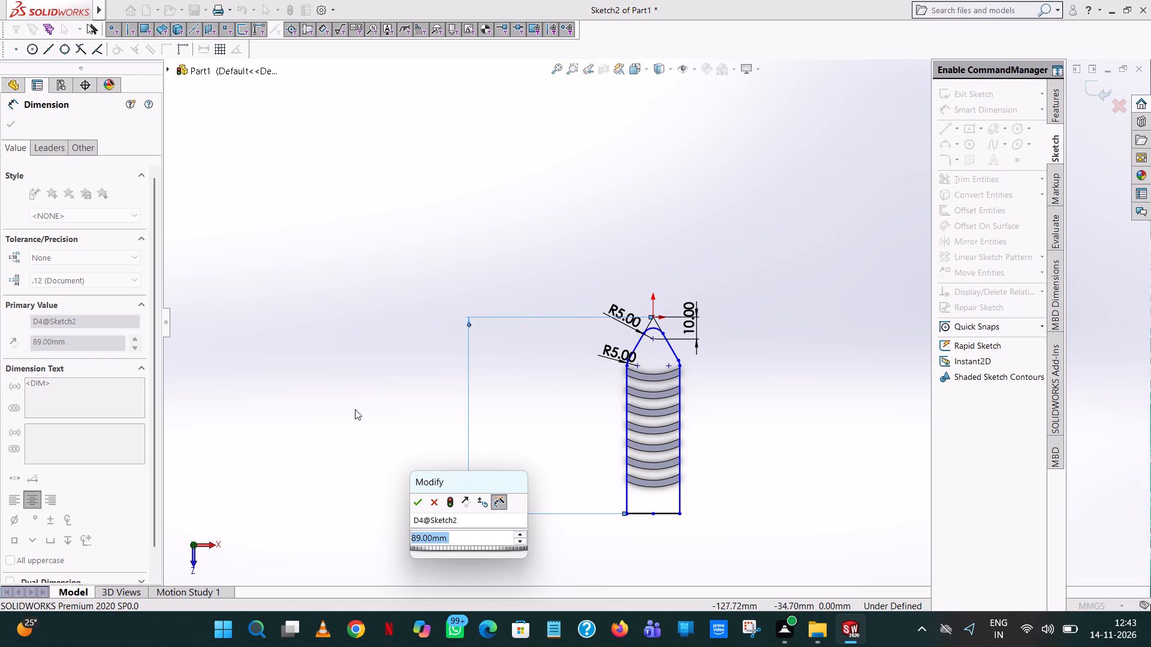
{"action": "left_click", "coordinate": [417, 509]}
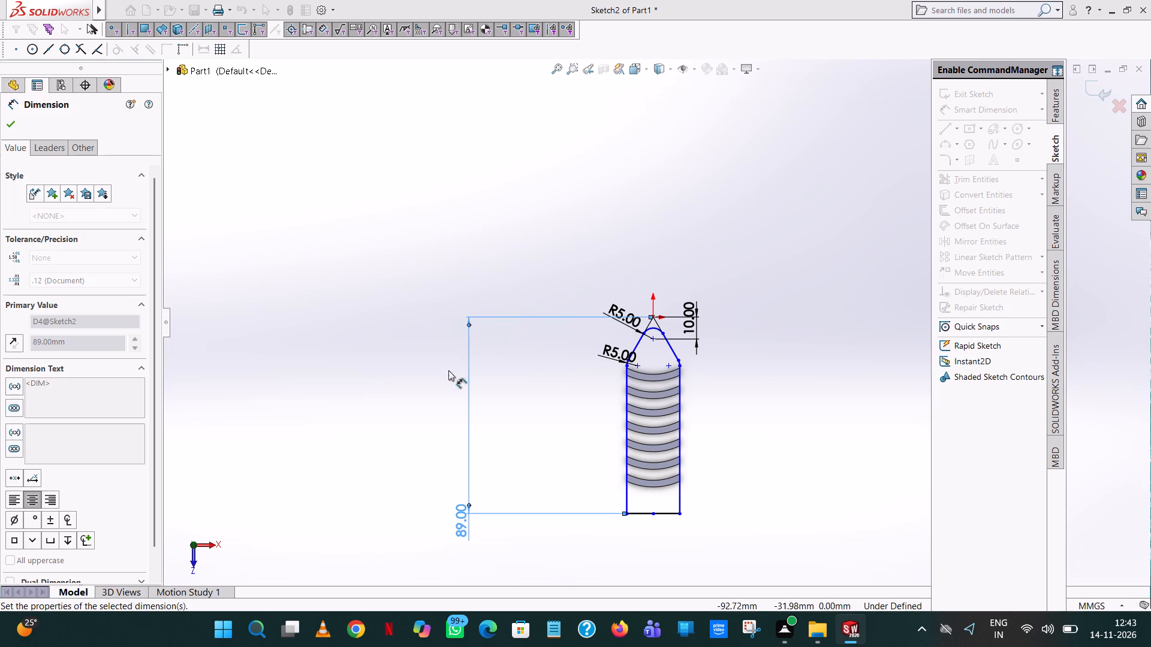
{"action": "left_click", "coordinate": [805, 139]}
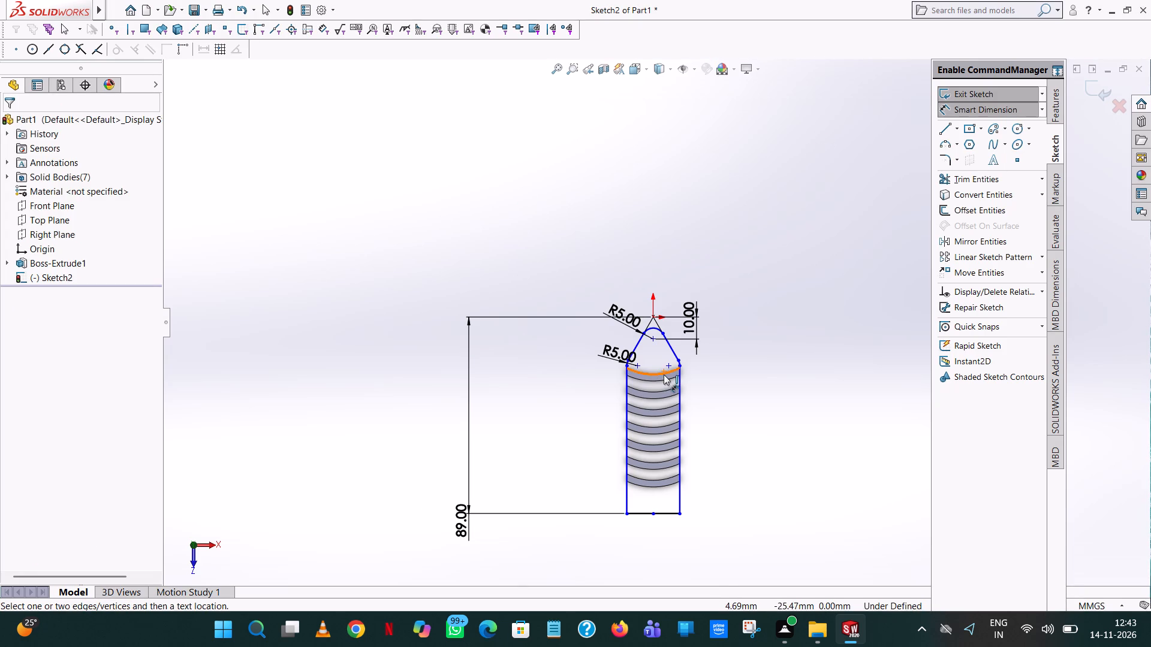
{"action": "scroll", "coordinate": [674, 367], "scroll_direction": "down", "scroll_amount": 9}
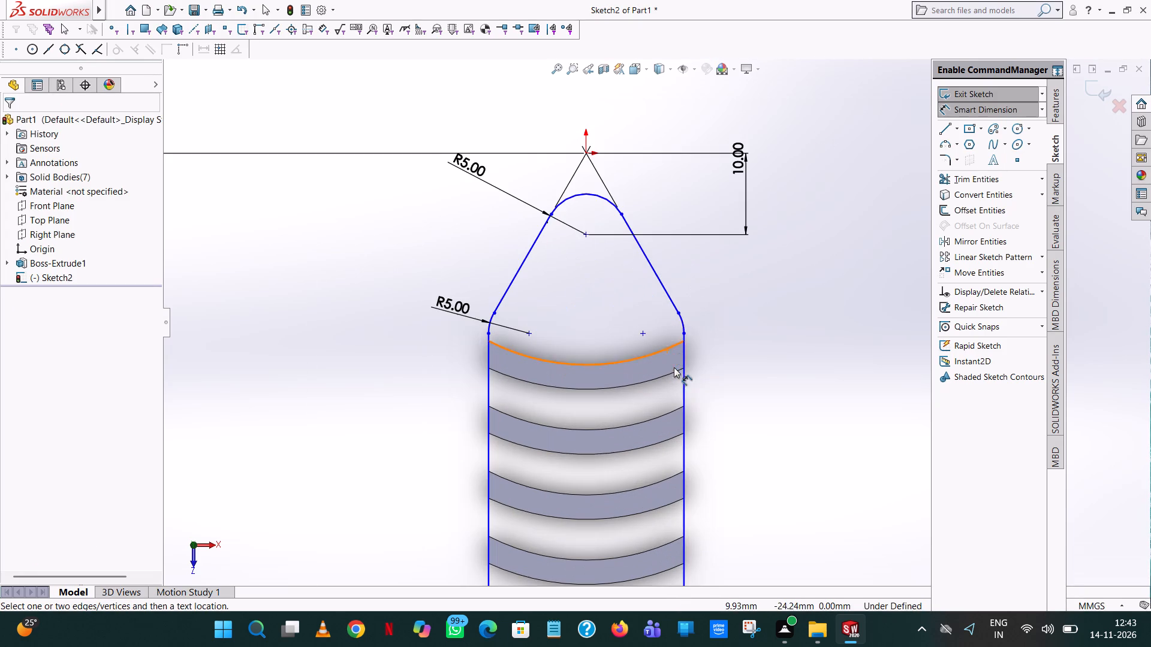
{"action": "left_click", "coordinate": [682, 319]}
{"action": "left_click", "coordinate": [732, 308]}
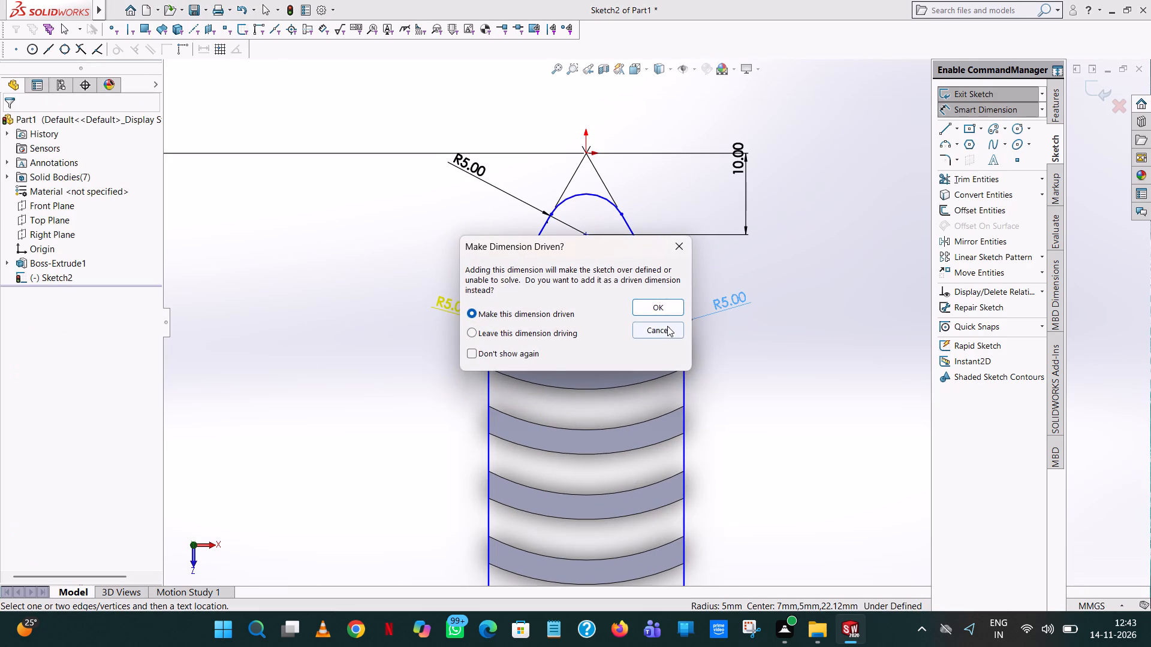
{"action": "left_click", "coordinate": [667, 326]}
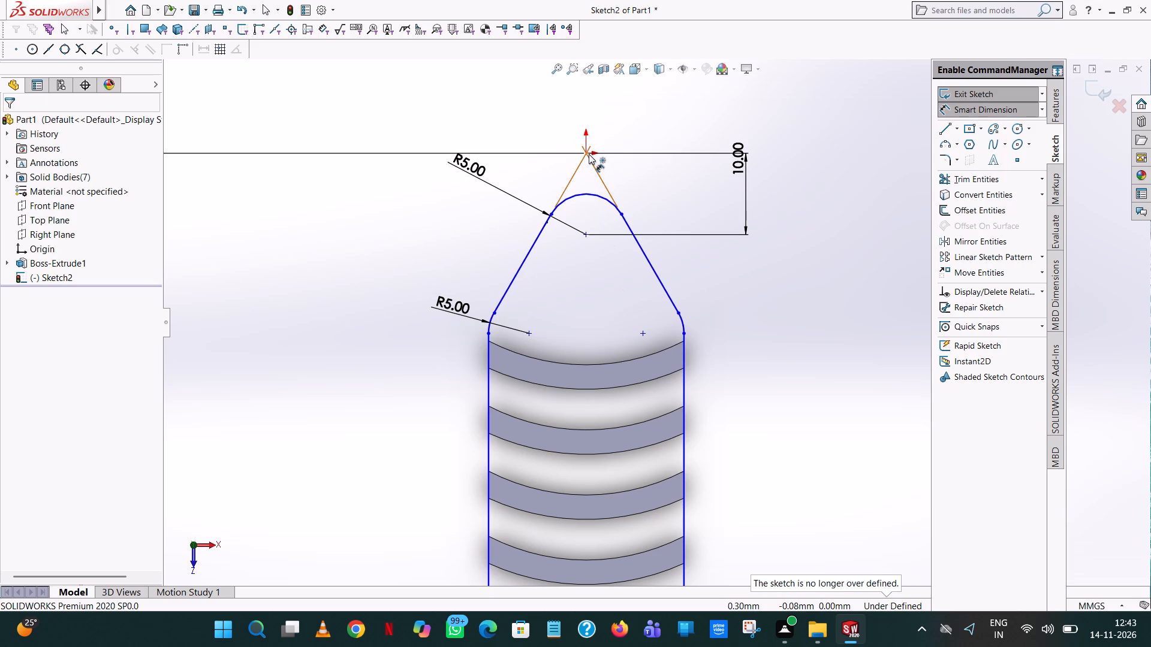
Dimension the horizontal and vertical distances from the origin to the centre of the right shoulder fillet arc.
{"action": "left_click", "coordinate": [584, 154]}
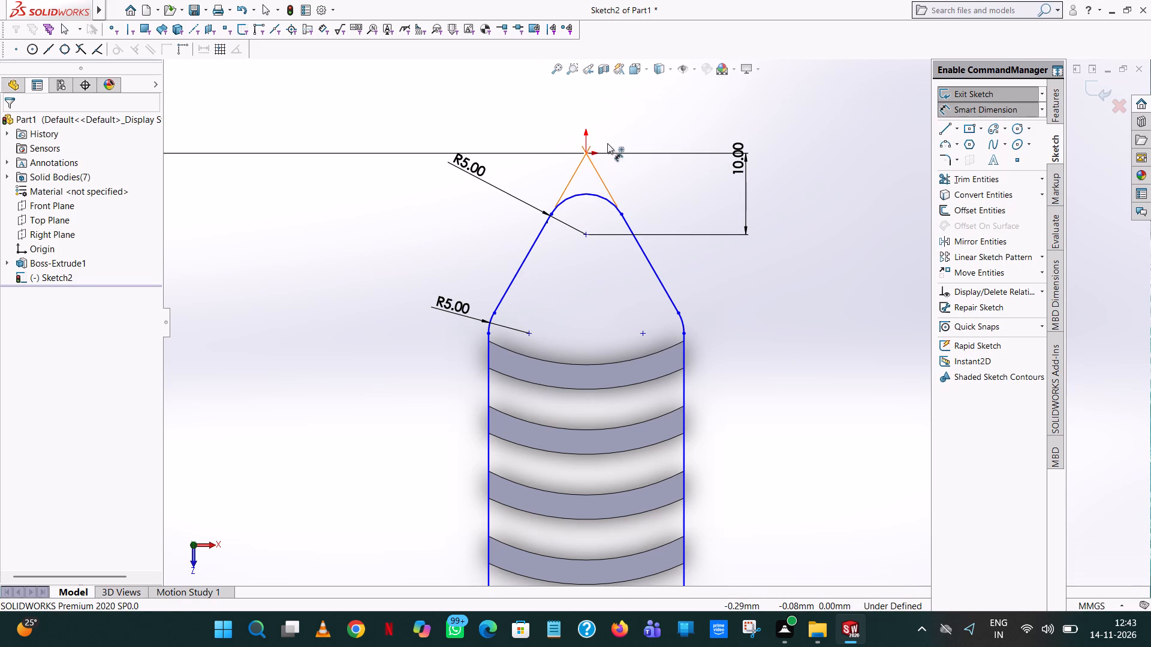
{"action": "left_click", "coordinate": [644, 331]}
{"action": "left_click", "coordinate": [630, 117]}
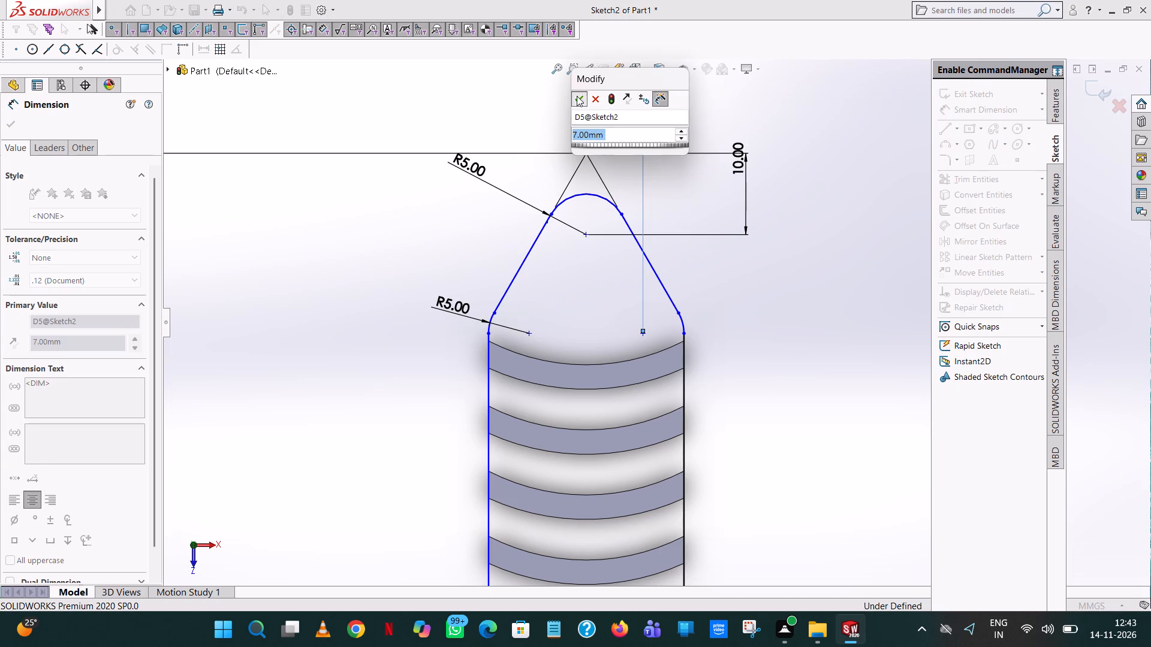
{"action": "left_click", "coordinate": [577, 96]}
{"action": "left_click", "coordinate": [810, 383]}
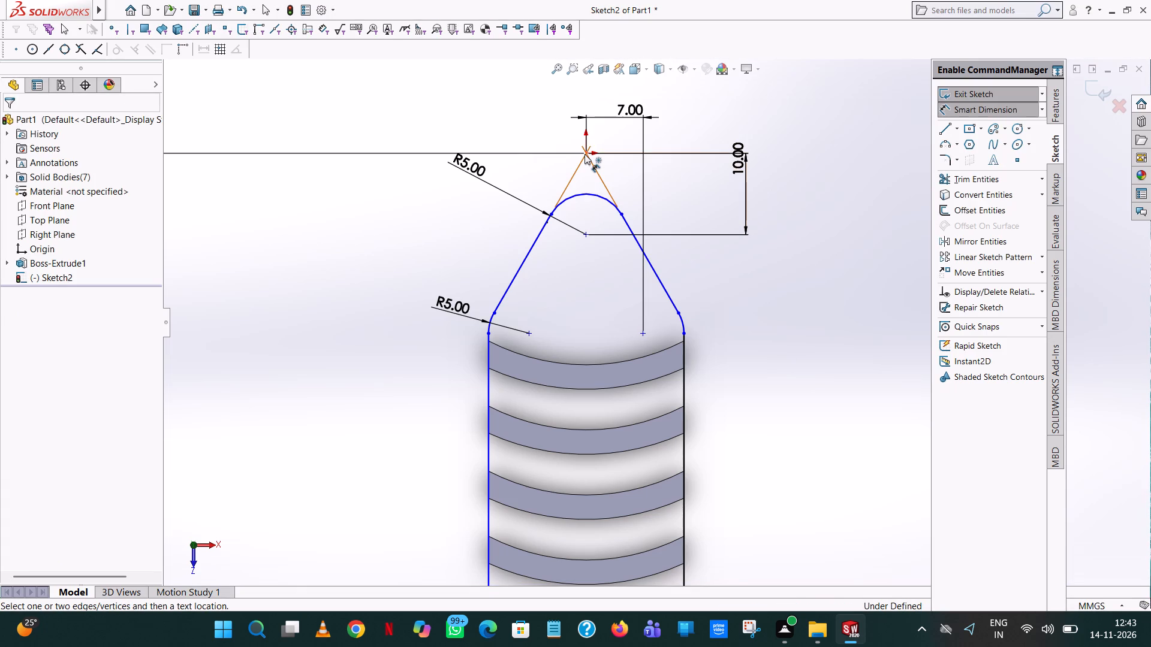
{"action": "left_click", "coordinate": [644, 331]}
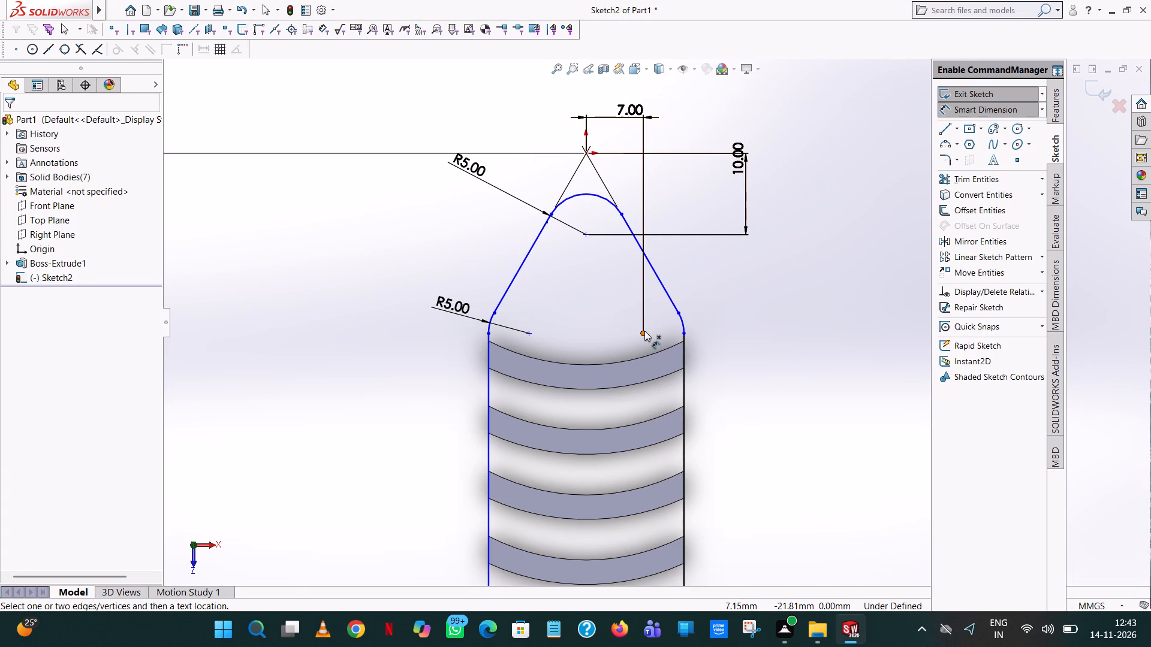
{"action": "left_click", "coordinate": [586, 152]}
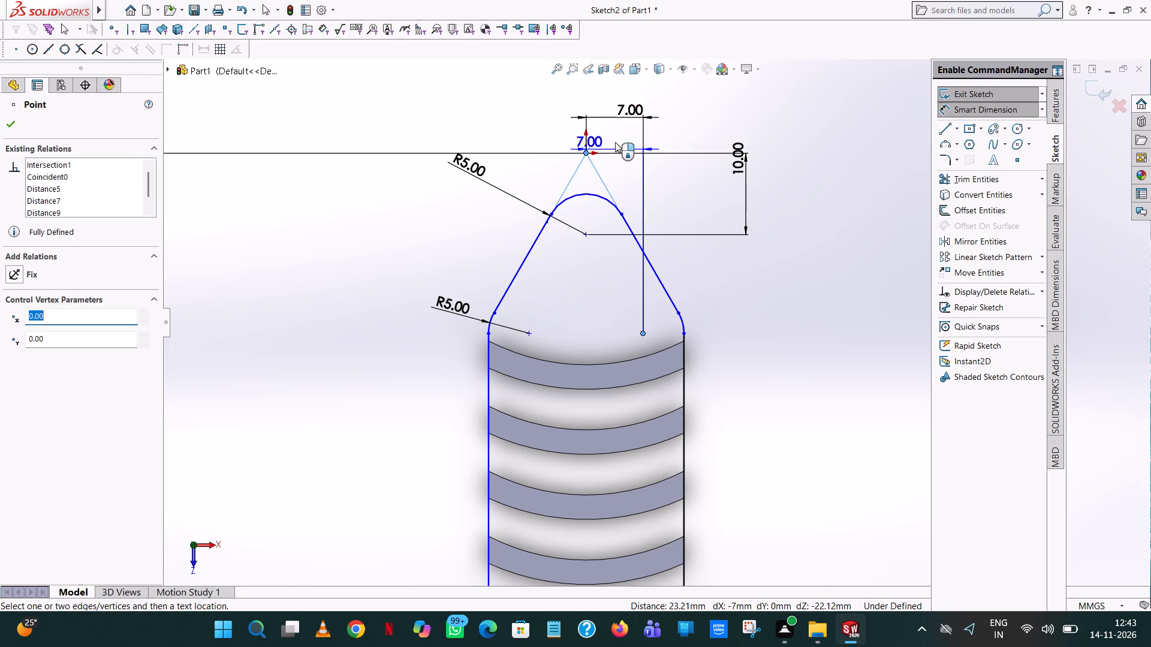
{"action": "left_click", "coordinate": [767, 210]}
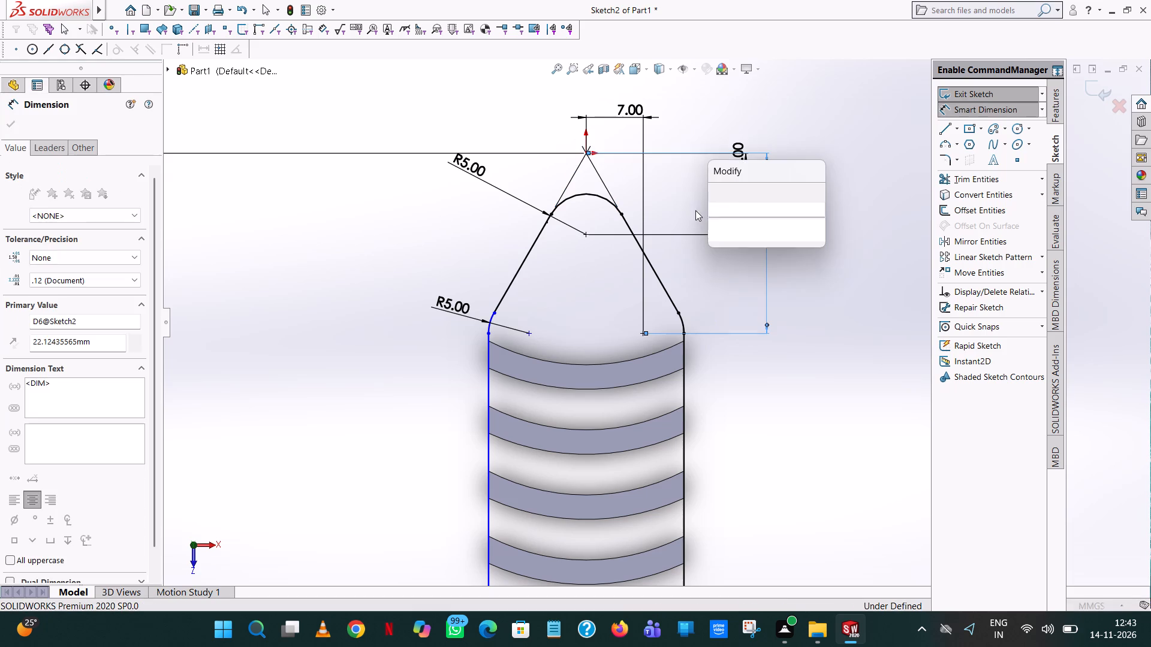
{"action": "left_click", "coordinate": [717, 189]}
{"action": "left_click", "coordinate": [365, 234]}
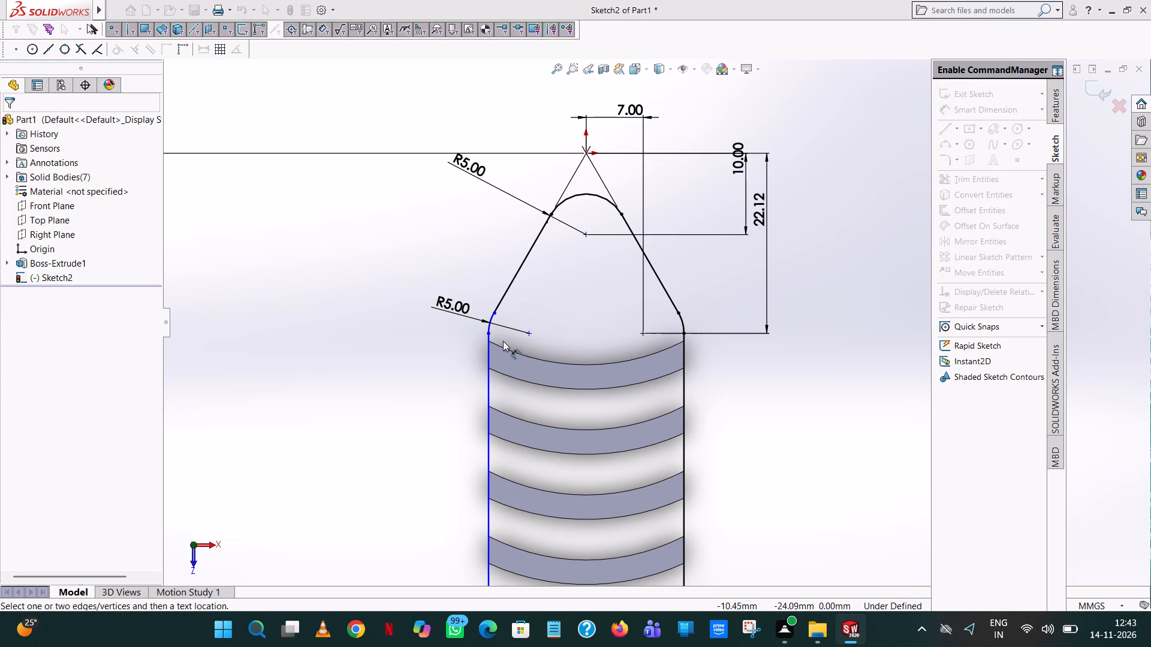
Add an aligned dimension between the centres of the left shoulder fillet arc and the tip fillet arc.
{"action": "left_click", "coordinate": [528, 333]}
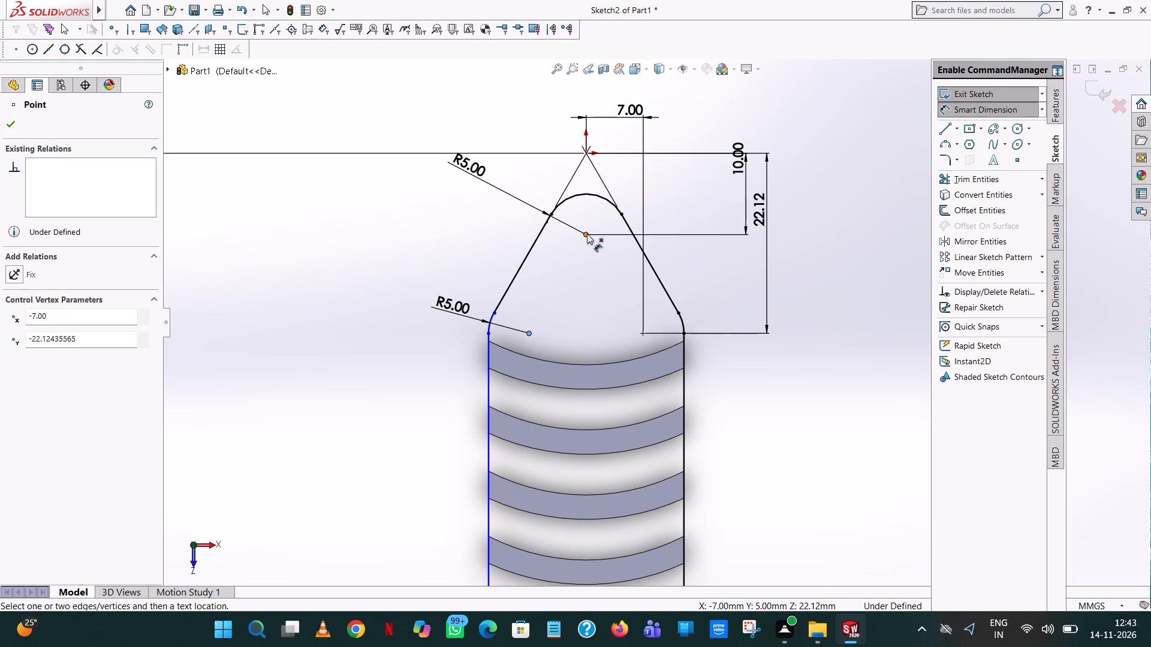
{"action": "left_click", "coordinate": [587, 234]}
{"action": "left_click", "coordinate": [527, 103]}
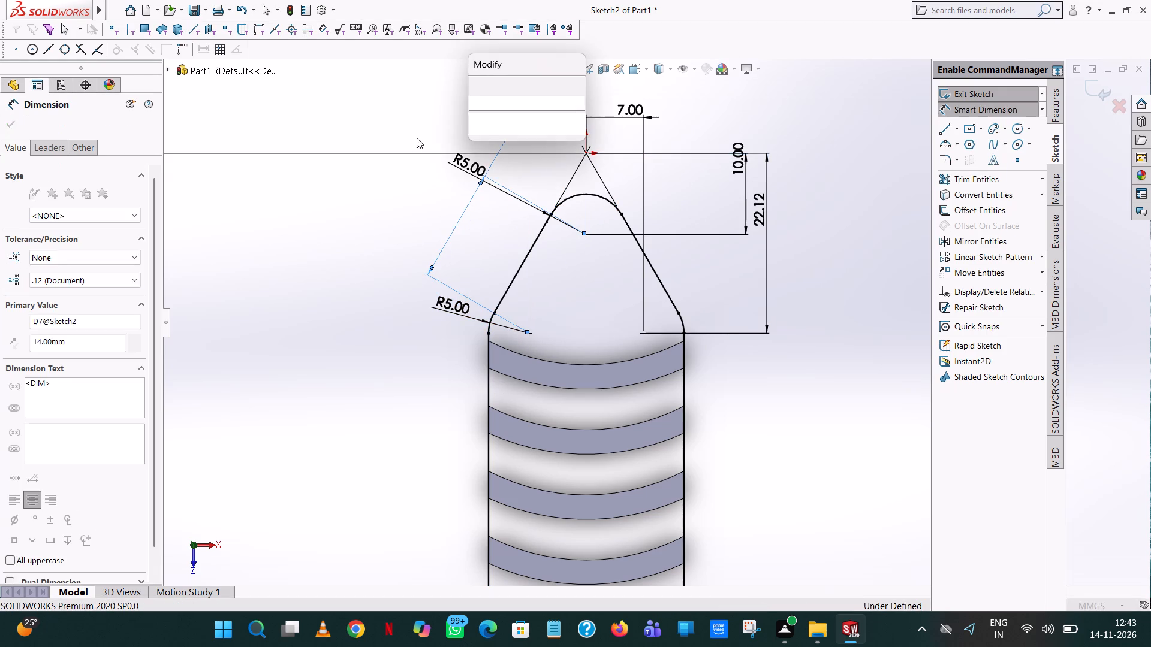
{"action": "left_click", "coordinate": [476, 86]}
{"action": "left_click", "coordinate": [372, 226]}
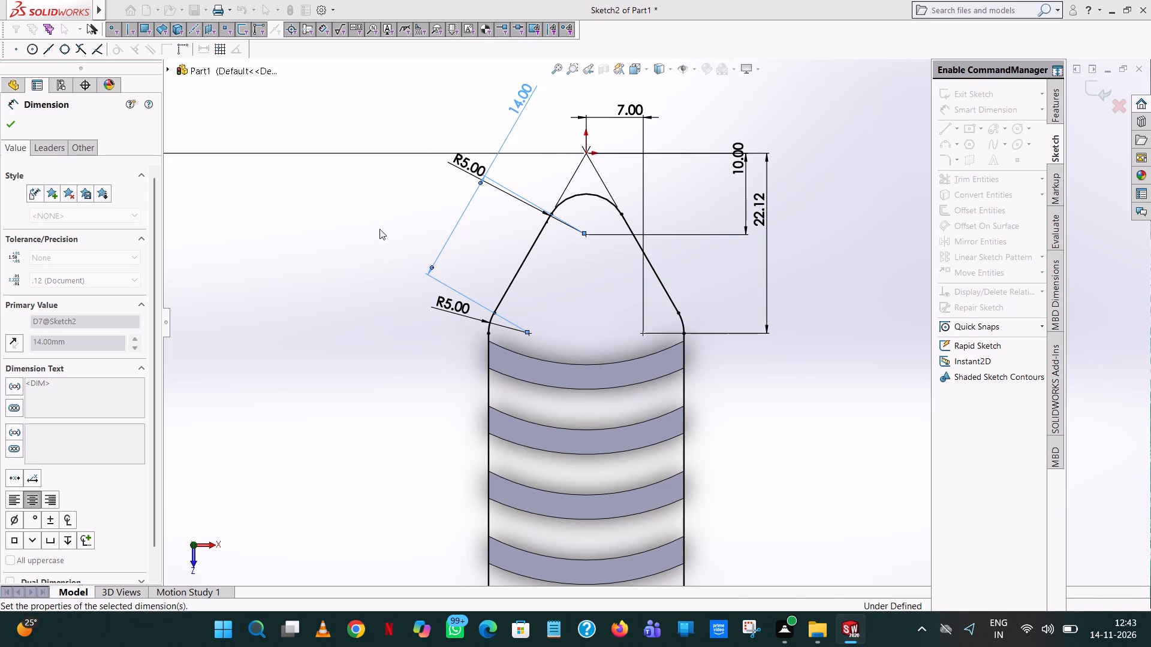
Dimension the vertical distance from the bottom line's midpoint to the centre of the tip fillet arc.
{"action": "scroll", "coordinate": [463, 251], "scroll_direction": "up", "scroll_amount": 8}
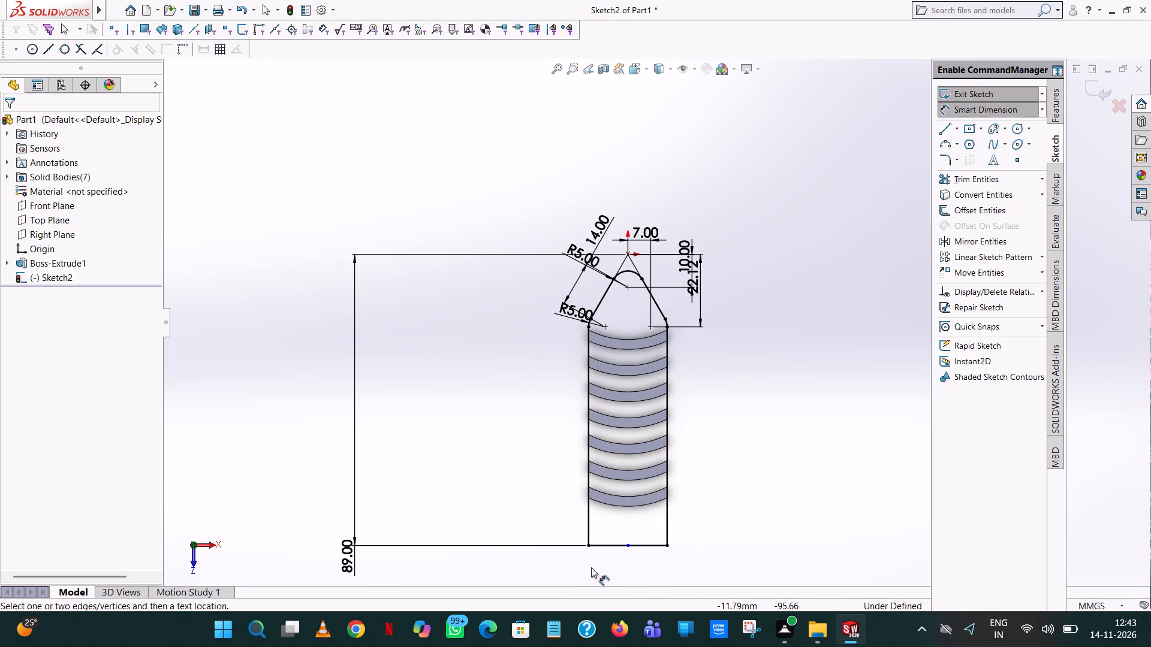
{"action": "left_click", "coordinate": [629, 547]}
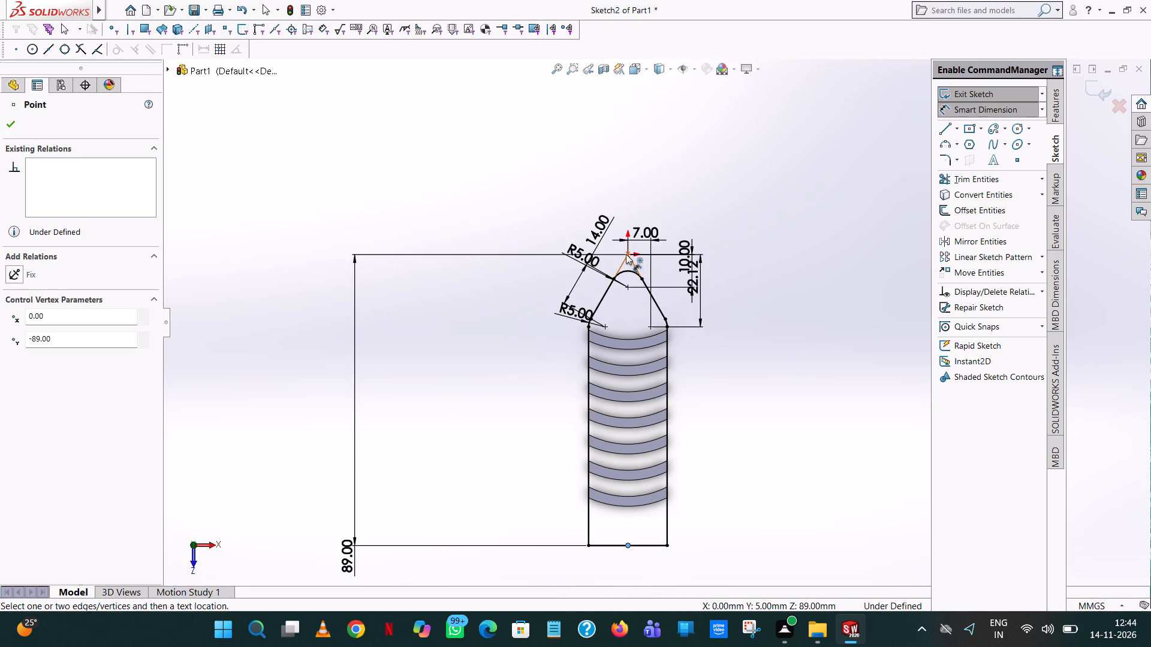
{"action": "left_click", "coordinate": [626, 286]}
{"action": "left_click", "coordinate": [743, 353]}
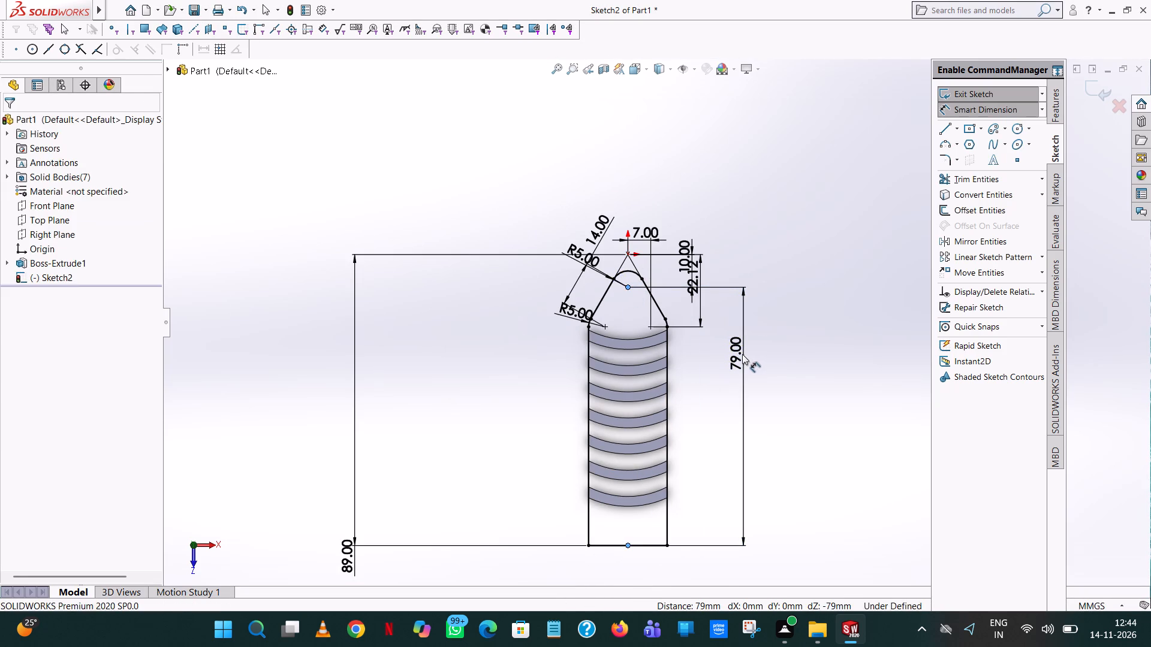
{"action": "left_click", "coordinate": [689, 334]}
{"action": "left_click", "coordinate": [805, 147]}
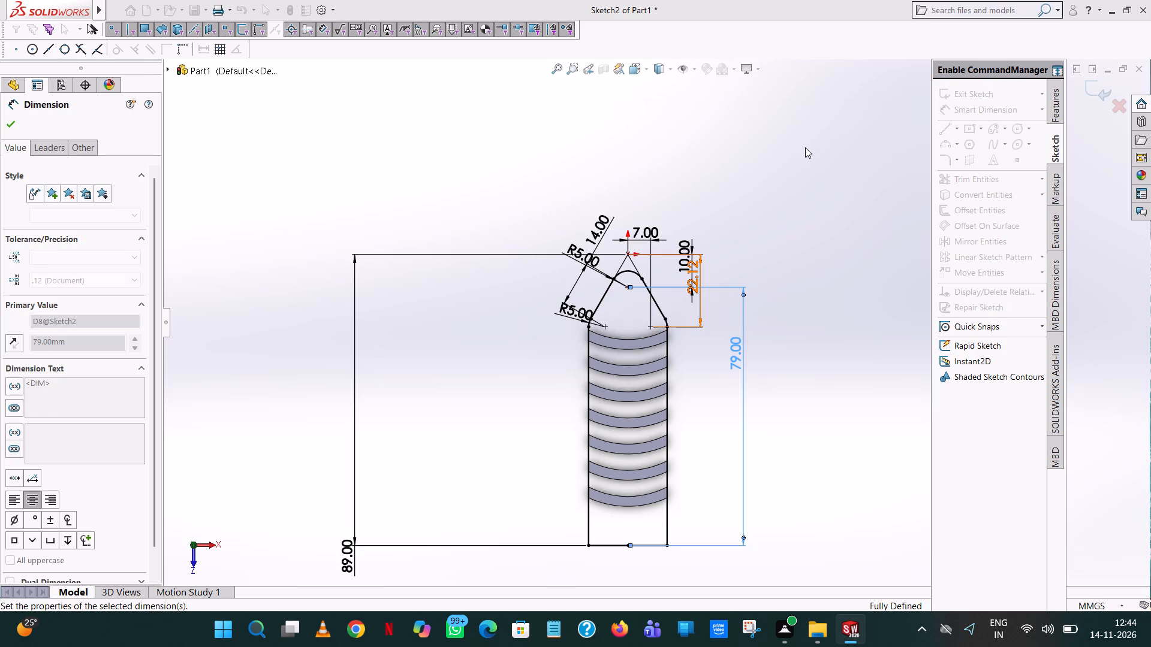
Start a boss extrusion of the dimensioned jaw body outline.
{"action": "left_click", "coordinate": [1057, 108]}
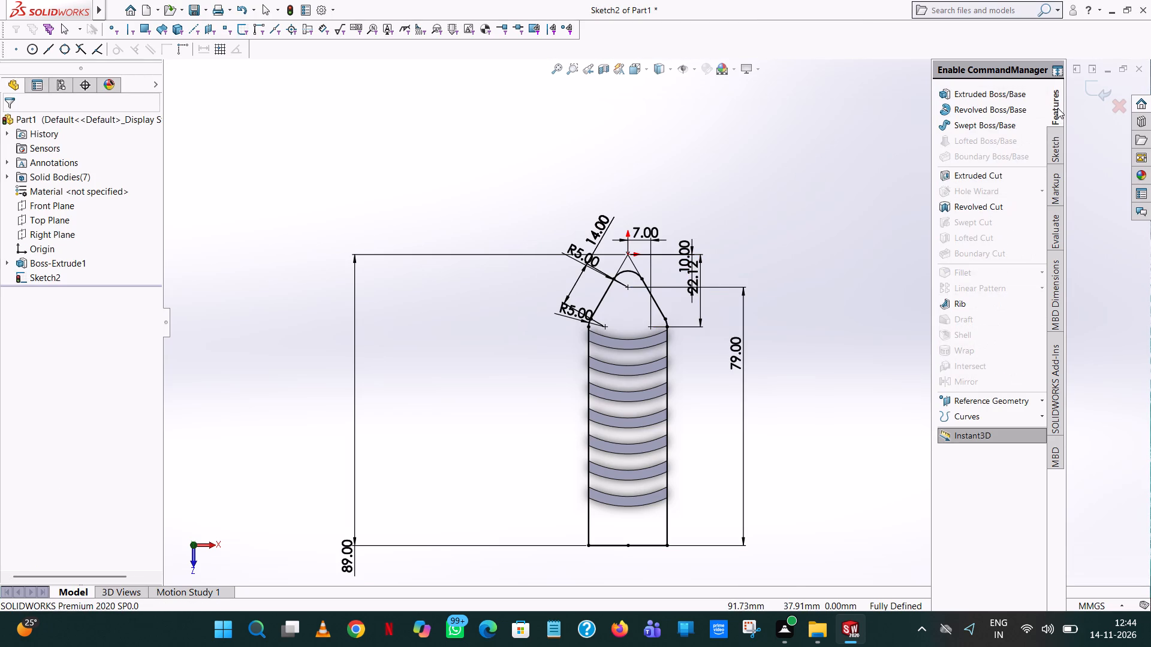
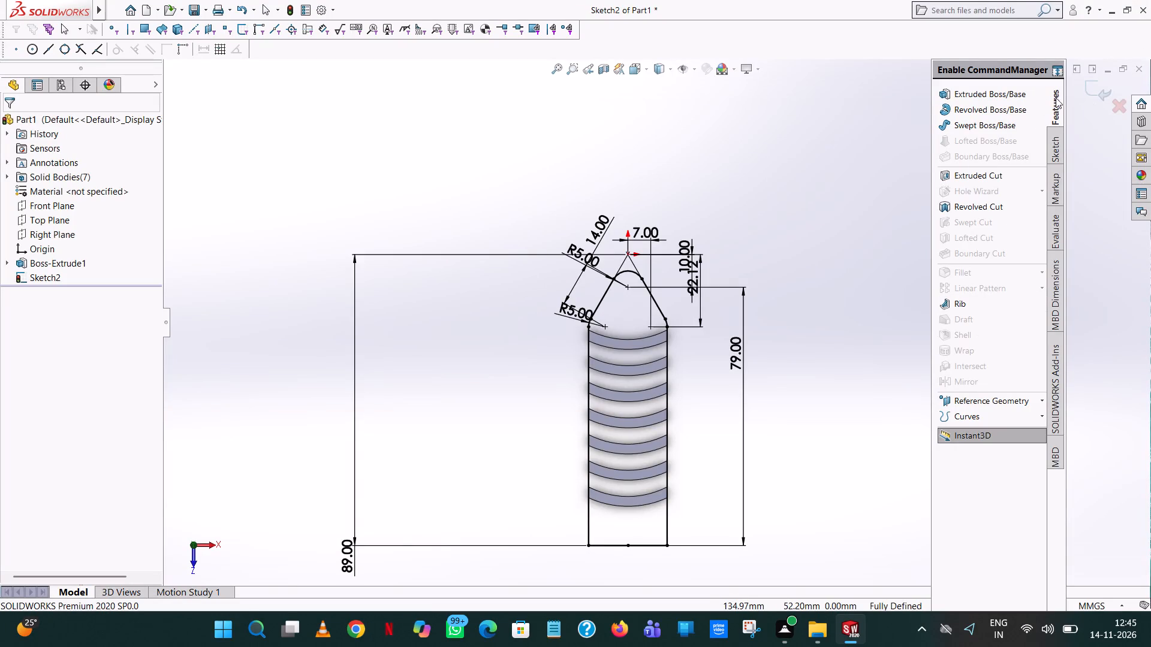
Extrude the pointed jaw body outline upward from the serrations to a blind depth of 30 mm.
{"action": "left_click", "coordinate": [1032, 96]}
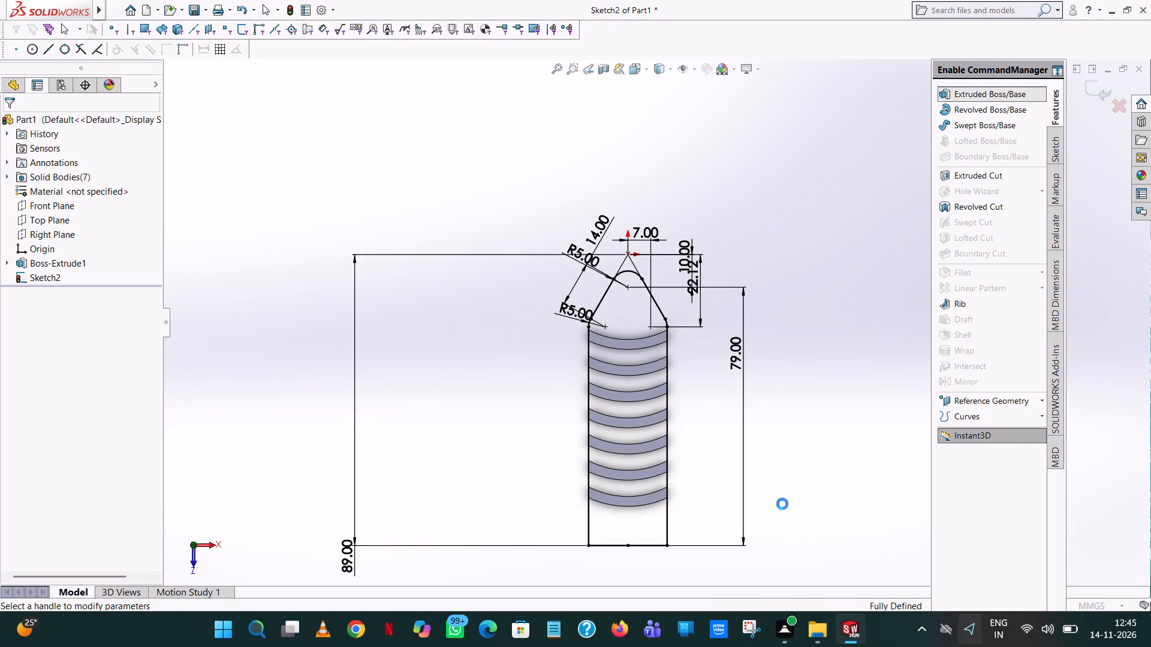
{"action": "middle_click_drag", "start_coordinate": [744, 481], "coordinate": [703, 236]}
{"action": "scroll", "coordinate": [749, 399], "scroll_direction": "up", "scroll_amount": 1}
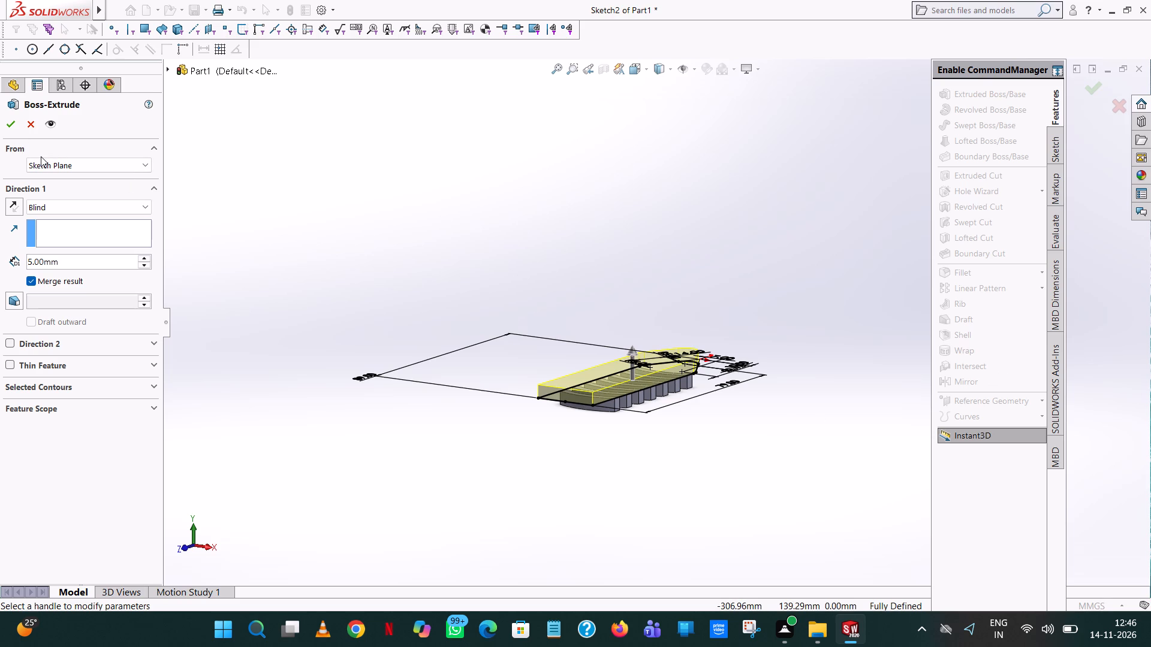
{"action": "double_click", "coordinate": [88, 262]}
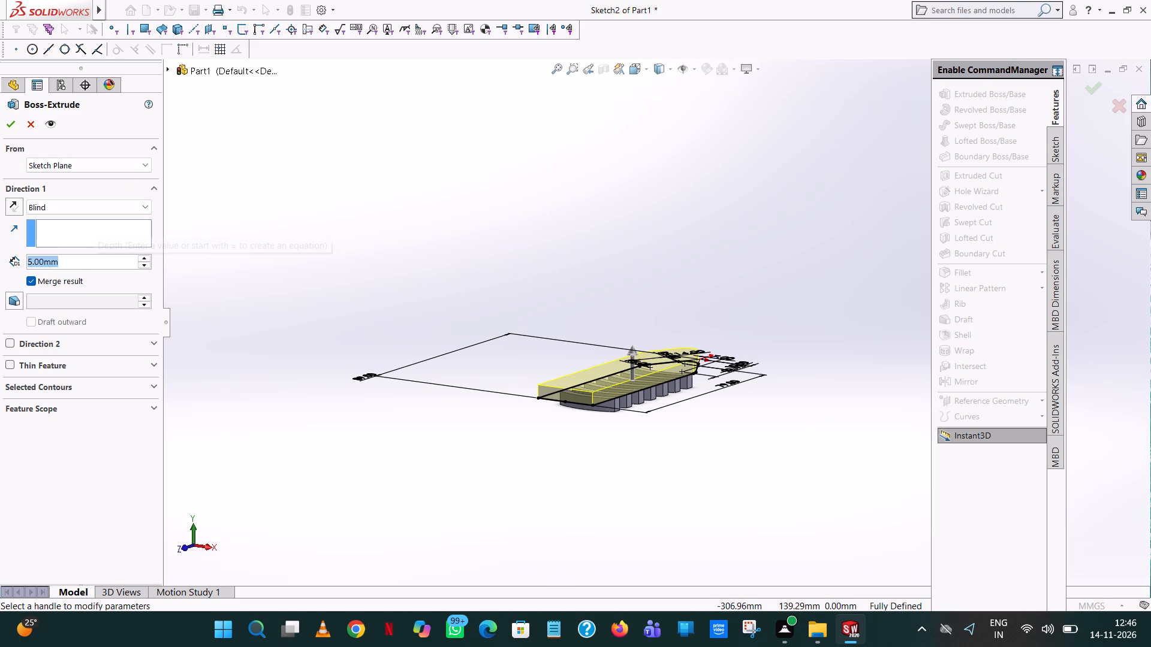
{"action": "type", "text": "30"}
{"action": "key", "text": "Return"}
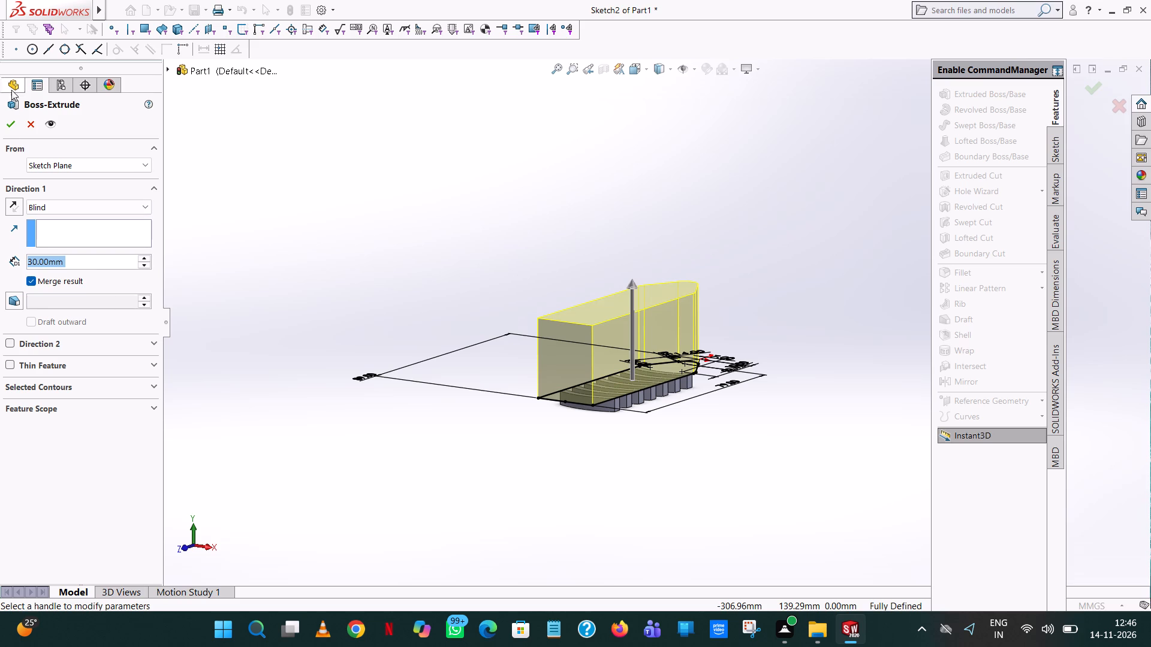
{"action": "left_click", "coordinate": [7, 124]}
{"action": "left_click", "coordinate": [774, 237]}
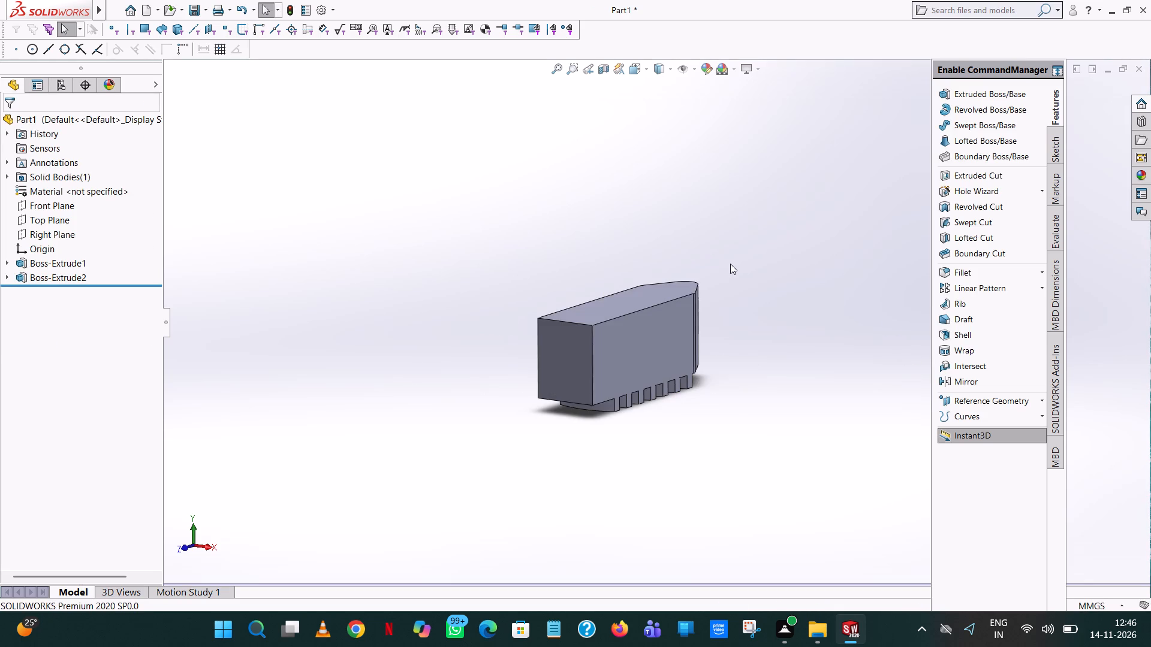
Open a sketch for a new boss extrusion on the jaw body's large top face and view it face-on.
{"action": "middle_click_drag", "start_coordinate": [730, 264], "coordinate": [688, 335]}
{"action": "scroll", "coordinate": [664, 249], "scroll_direction": "up", "scroll_amount": 1}
{"action": "scroll", "coordinate": [688, 335], "scroll_direction": "up", "scroll_amount": 1}
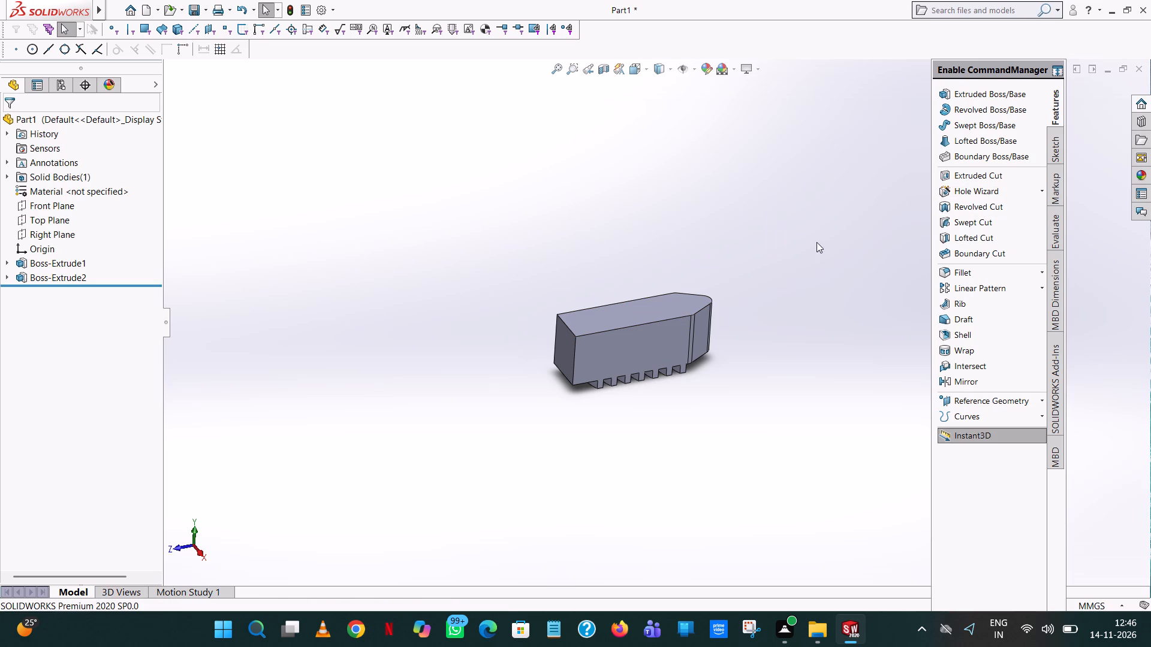
{"action": "left_click", "coordinate": [985, 99]}
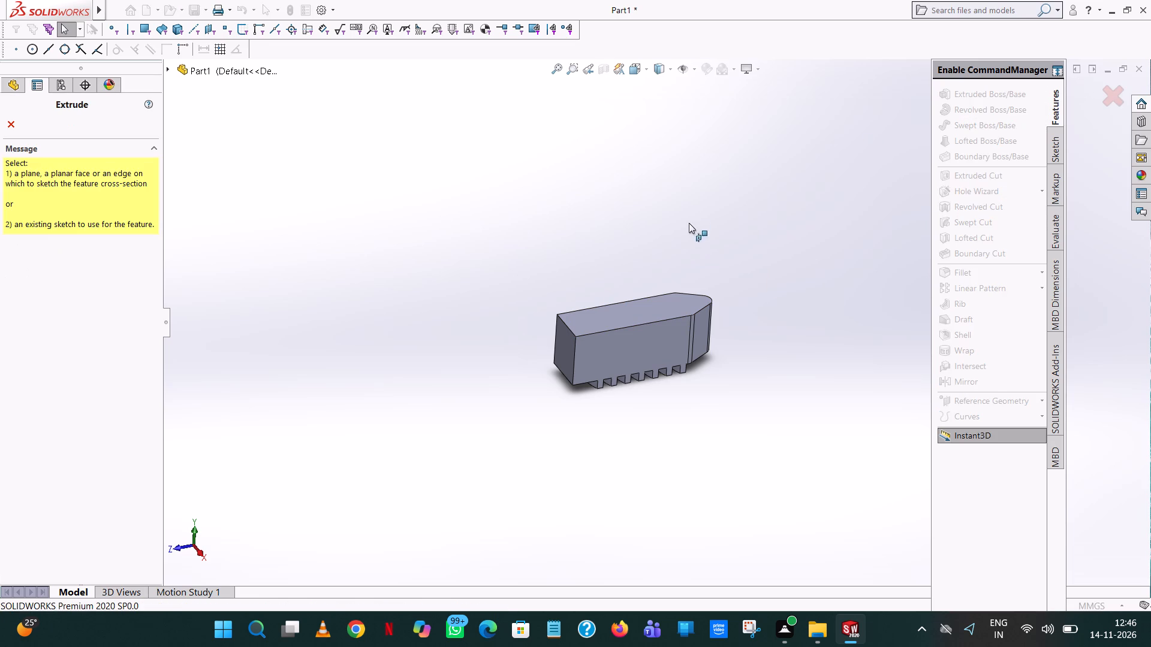
{"action": "left_click", "coordinate": [637, 307]}
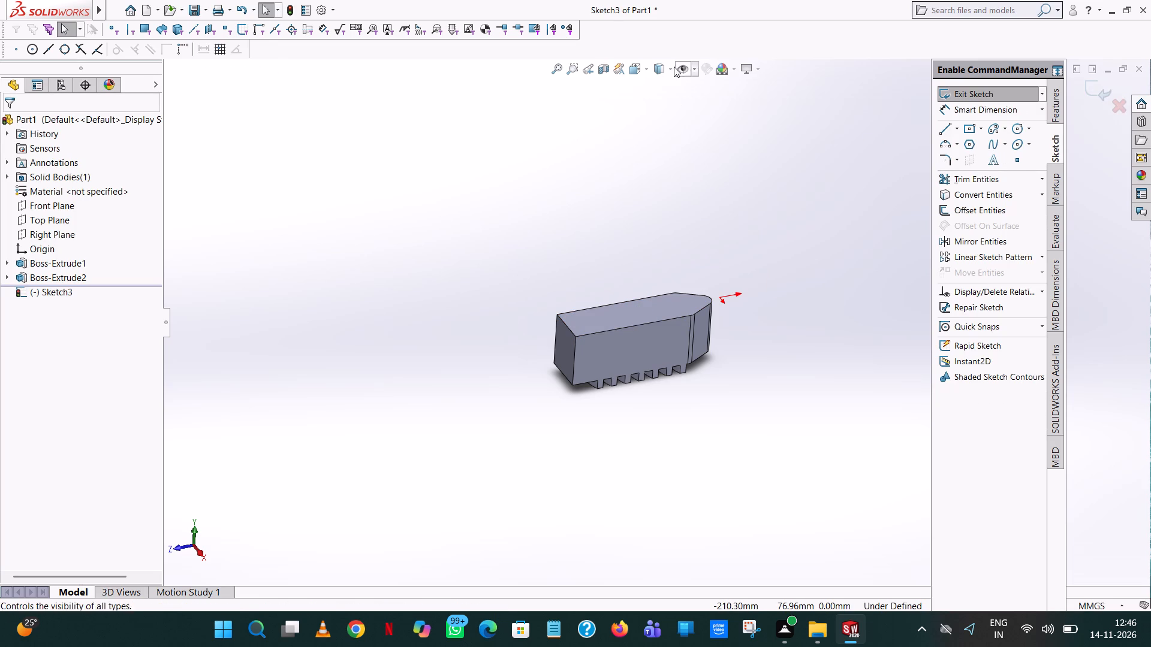
{"action": "left_click", "coordinate": [644, 72]}
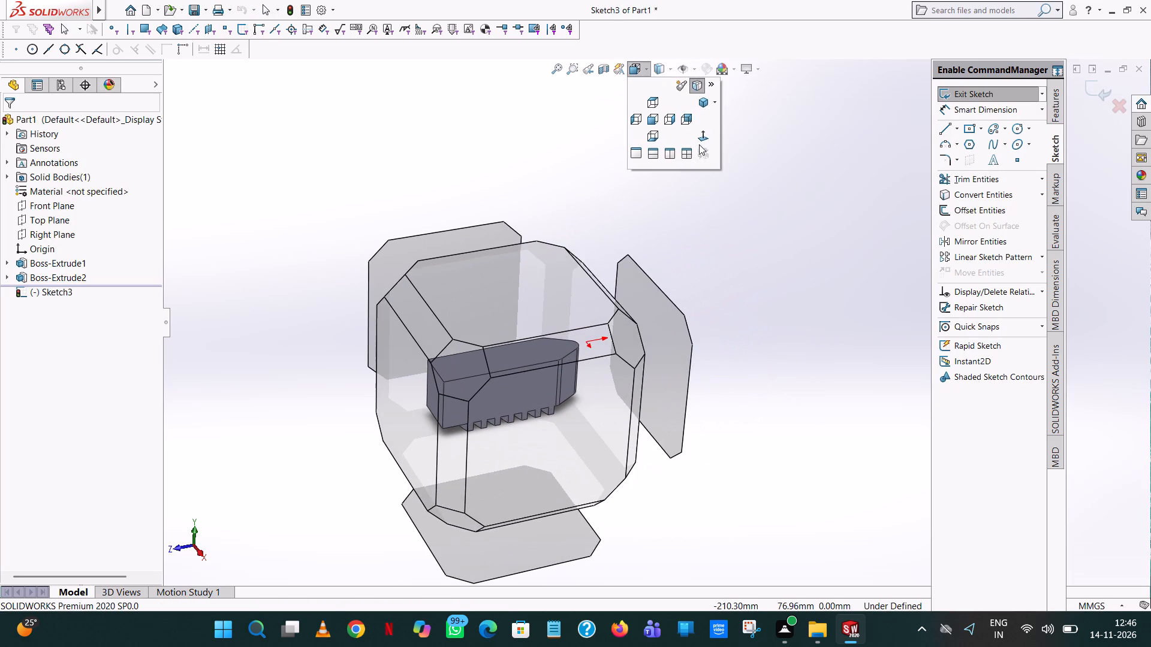
{"action": "left_click", "coordinate": [700, 138]}
Draw a 16 mm vertical line upward from the midpoint of the top face's bottom edge.
{"action": "left_click", "coordinate": [948, 131]}
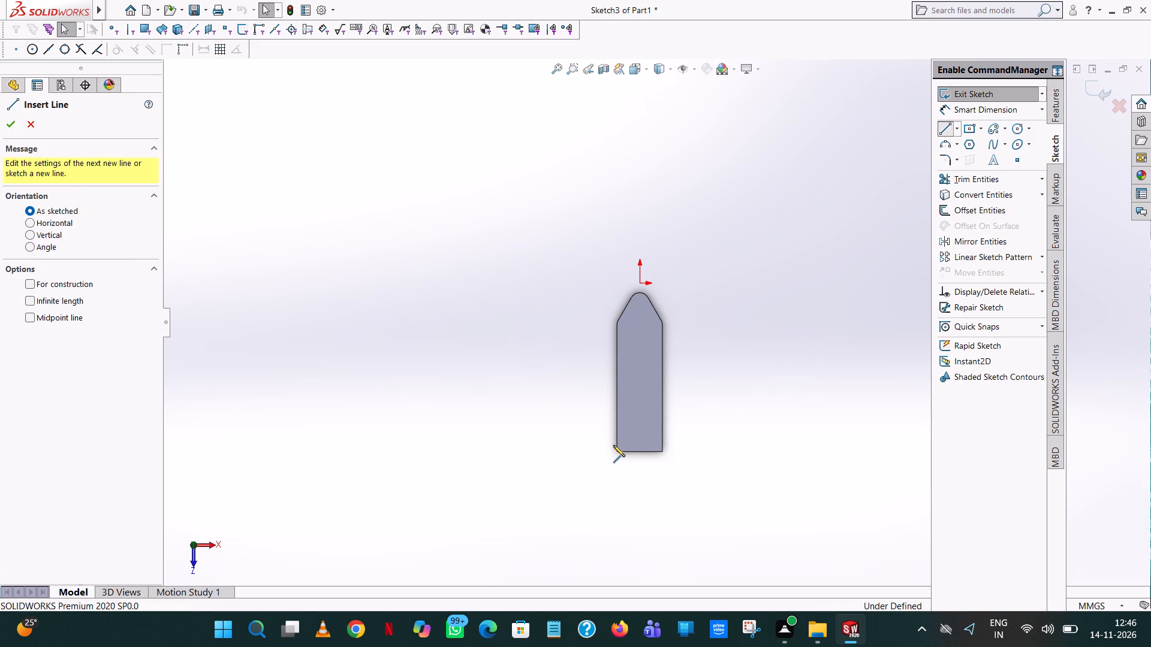
{"action": "scroll", "coordinate": [629, 445], "scroll_direction": "down", "scroll_amount": 6}
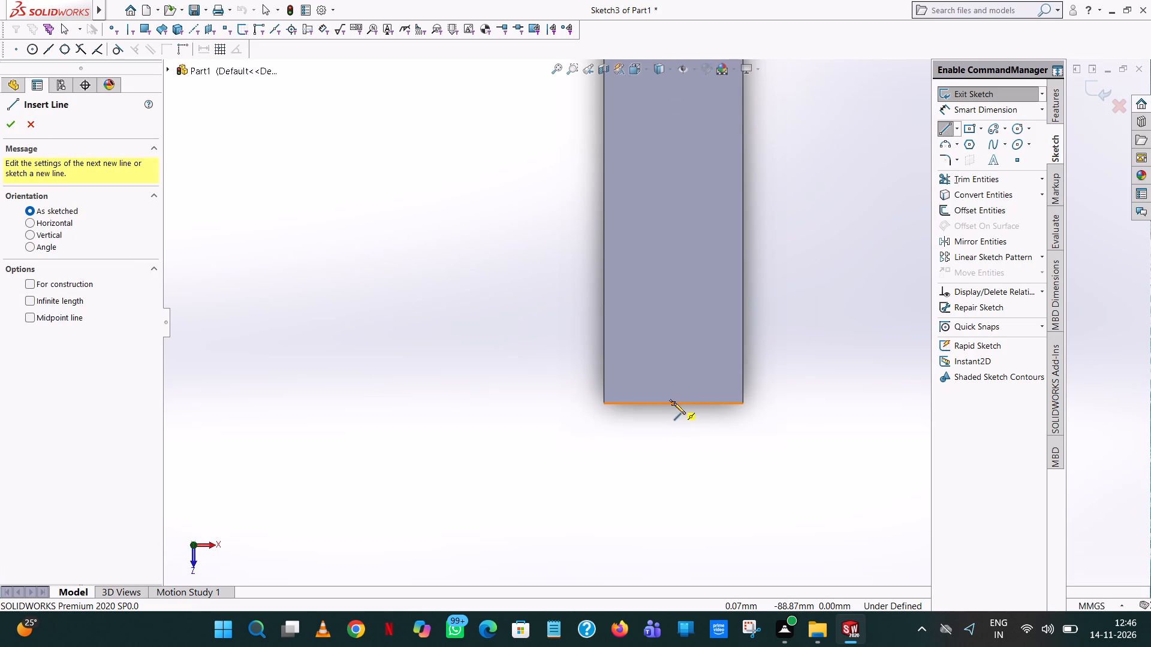
{"action": "left_click", "coordinate": [674, 403]}
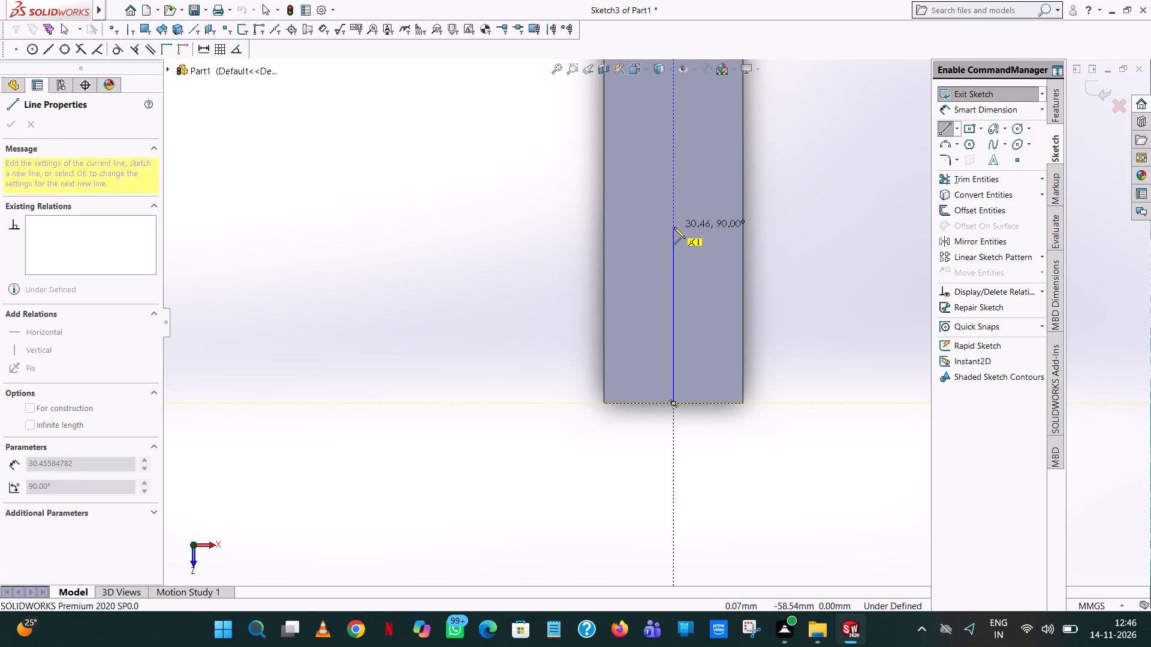
{"action": "left_click", "coordinate": [673, 229]}
{"action": "type", "text": "16"}
{"action": "key", "text": "Return"}
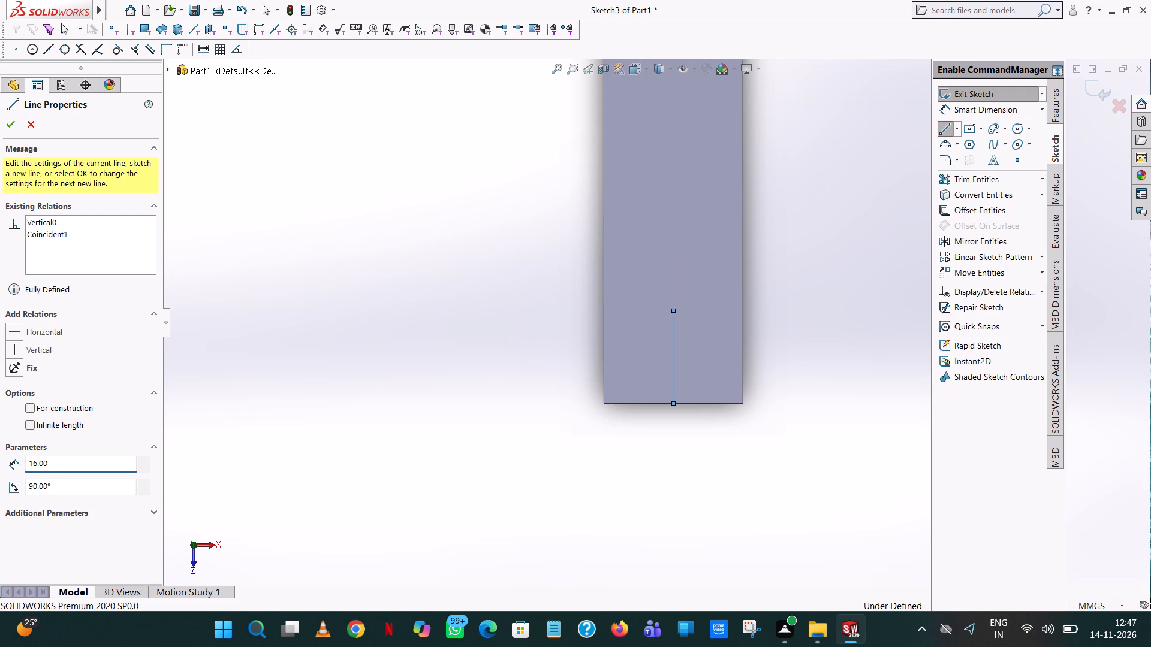
{"action": "right_click", "coordinate": [673, 229]}
{"action": "left_click", "coordinate": [720, 240]}
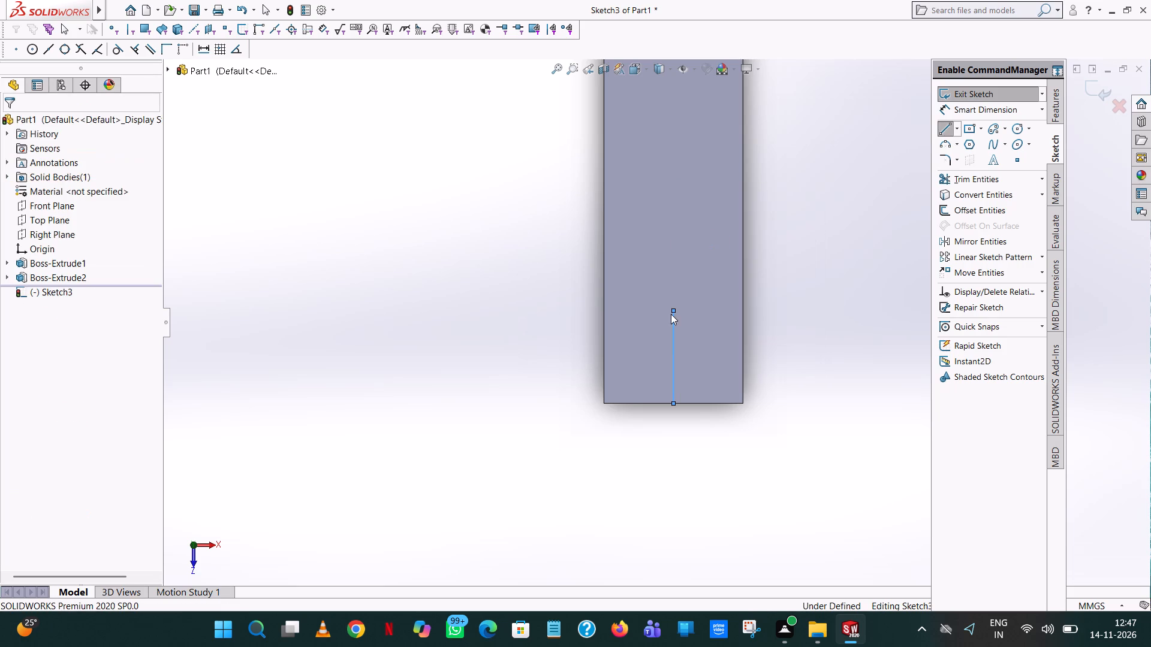
Set the vertical centre line's length to 24 mm.
{"action": "left_click", "coordinate": [675, 365]}
{"action": "type", "text": "24"}
{"action": "key", "text": "Return"}
{"action": "left_click", "coordinate": [853, 258]}
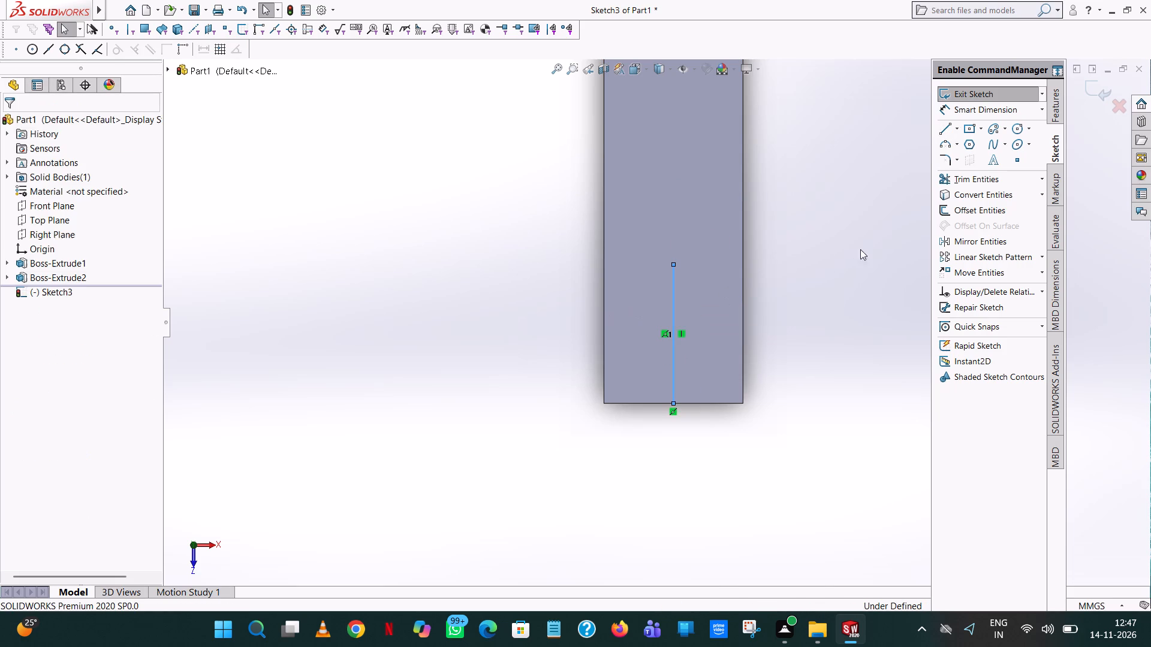
Draw a 12 mm horizontal line from the centre line's upper end to the right edge, continuing about 42.88 mm up that edge to the shoulder arc.
{"action": "left_click", "coordinate": [950, 128]}
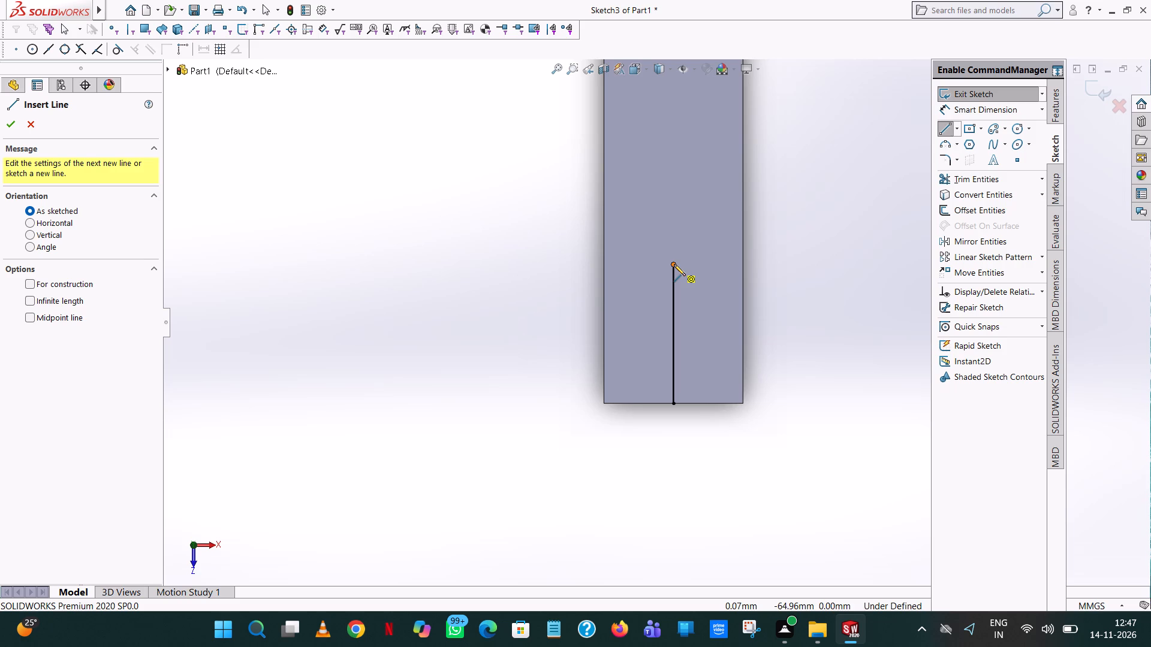
{"action": "left_click", "coordinate": [674, 264]}
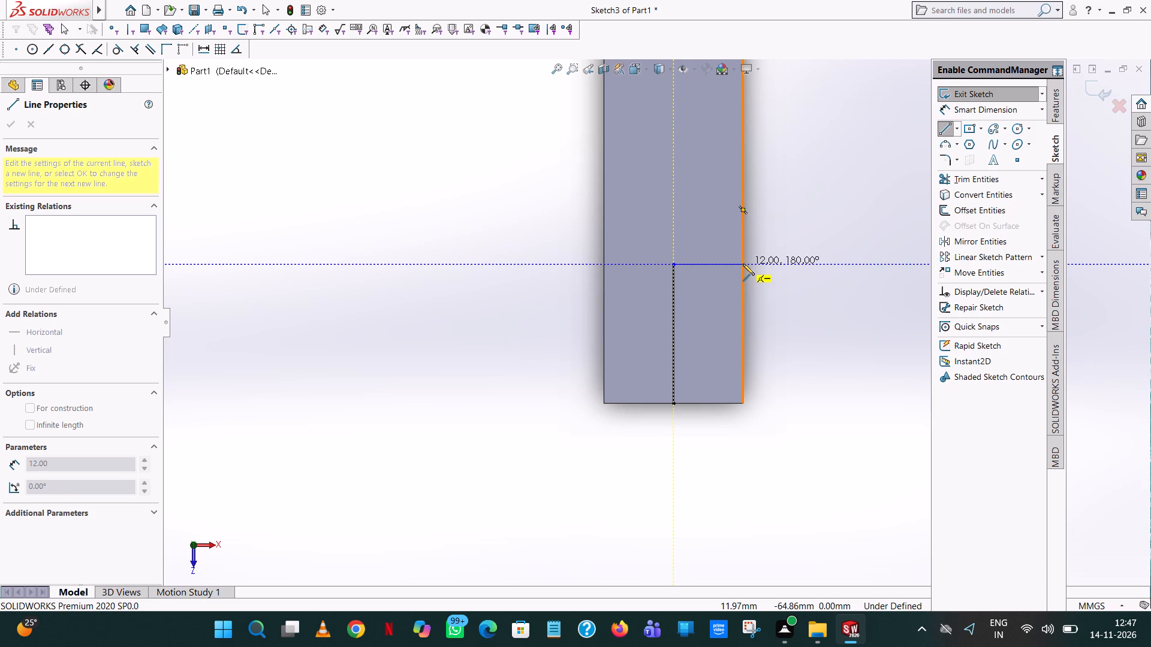
{"action": "left_click", "coordinate": [743, 264]}
{"action": "scroll", "coordinate": [743, 264], "scroll_direction": "up", "scroll_amount": 4}
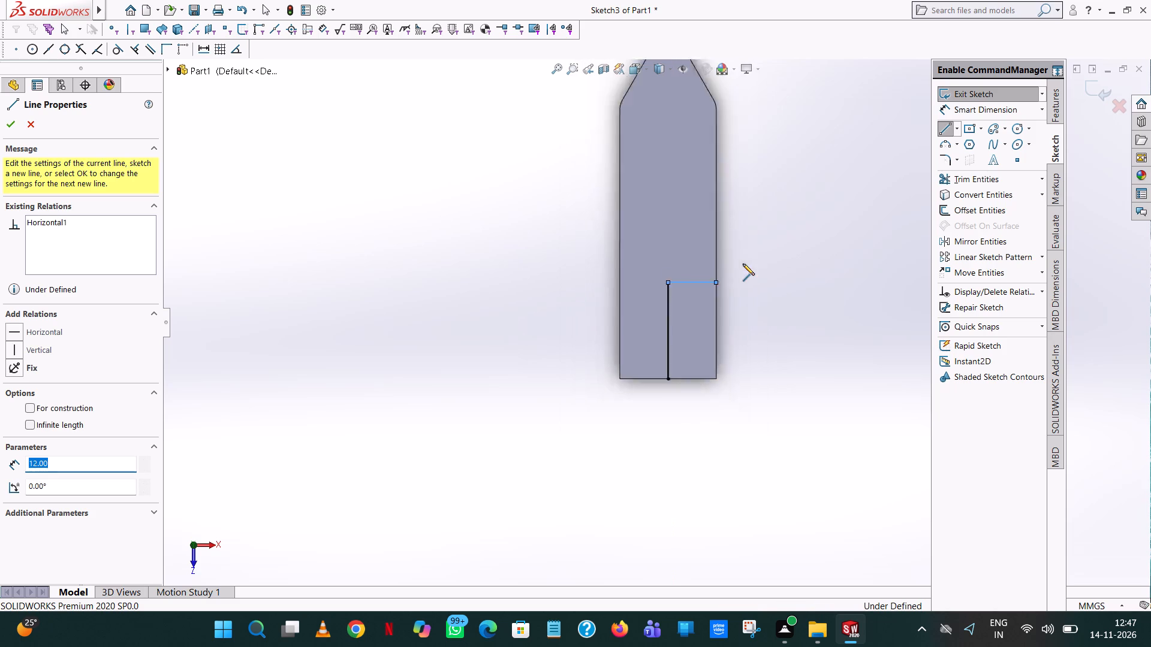
{"action": "scroll", "coordinate": [743, 264], "scroll_direction": "up", "scroll_amount": 1}
{"action": "scroll", "coordinate": [692, 199], "scroll_direction": "down", "scroll_amount": 8}
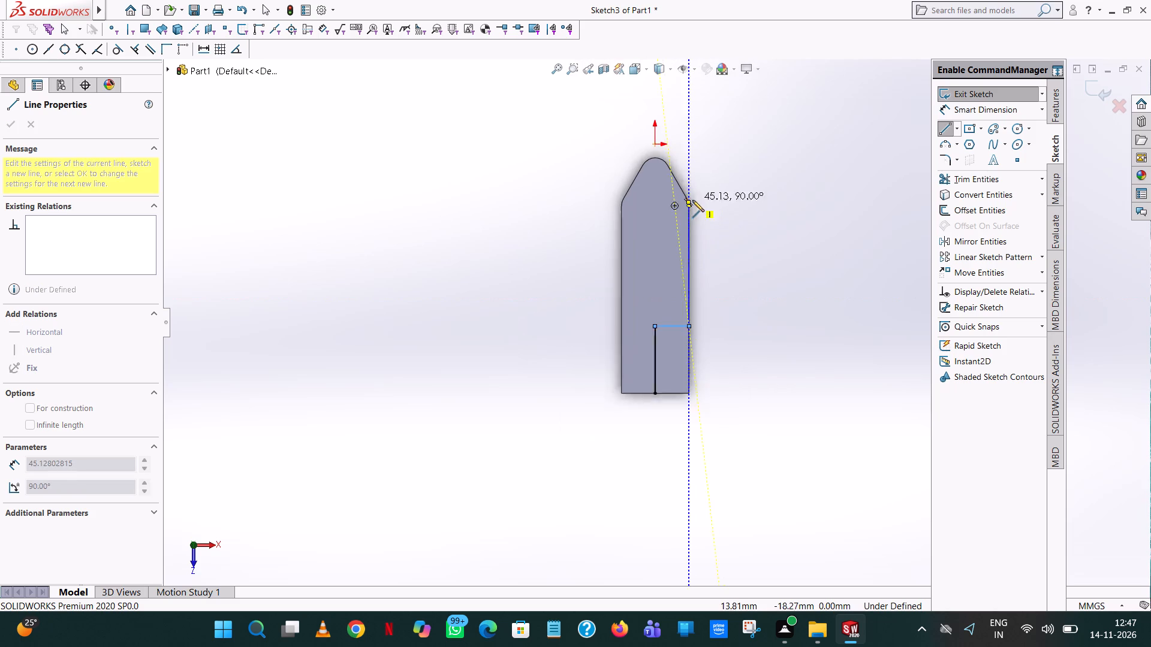
{"action": "scroll", "coordinate": [683, 220], "scroll_direction": "down", "scroll_amount": 7}
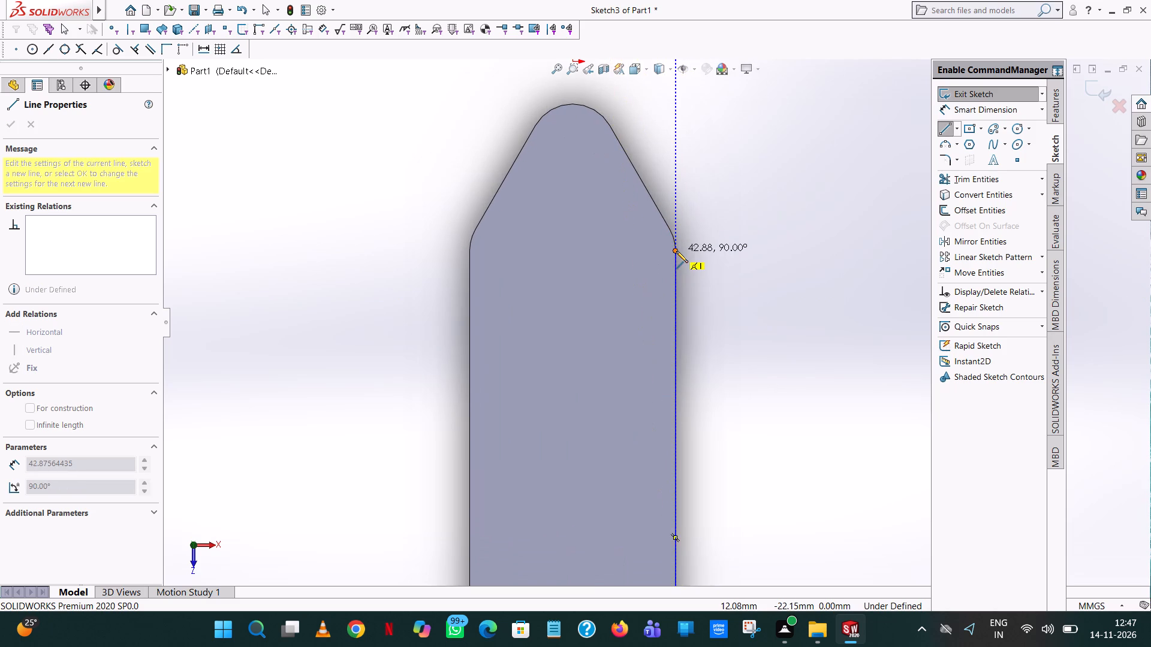
{"action": "left_click", "coordinate": [676, 251]}
{"action": "right_click", "coordinate": [676, 251]}
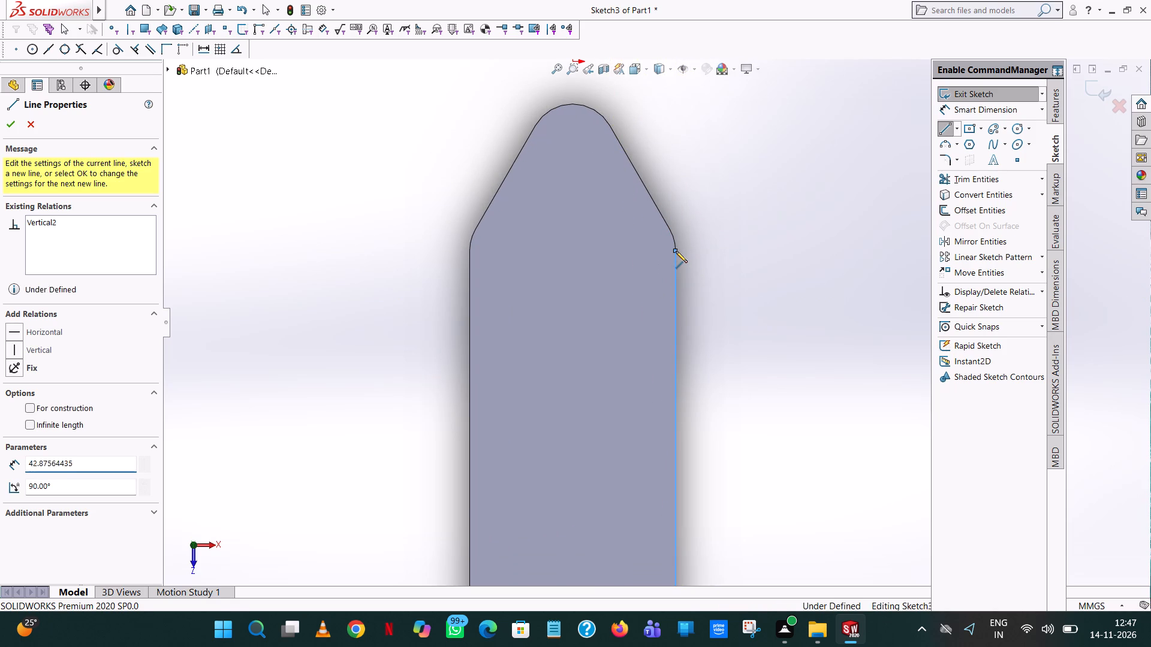
{"action": "left_click", "coordinate": [705, 264]}
Draw a 12 mm horizontal line from the centre line's upper end to the left edge, continuing about 42.88 mm up to the shoulder arc.
{"action": "left_click", "coordinate": [939, 129]}
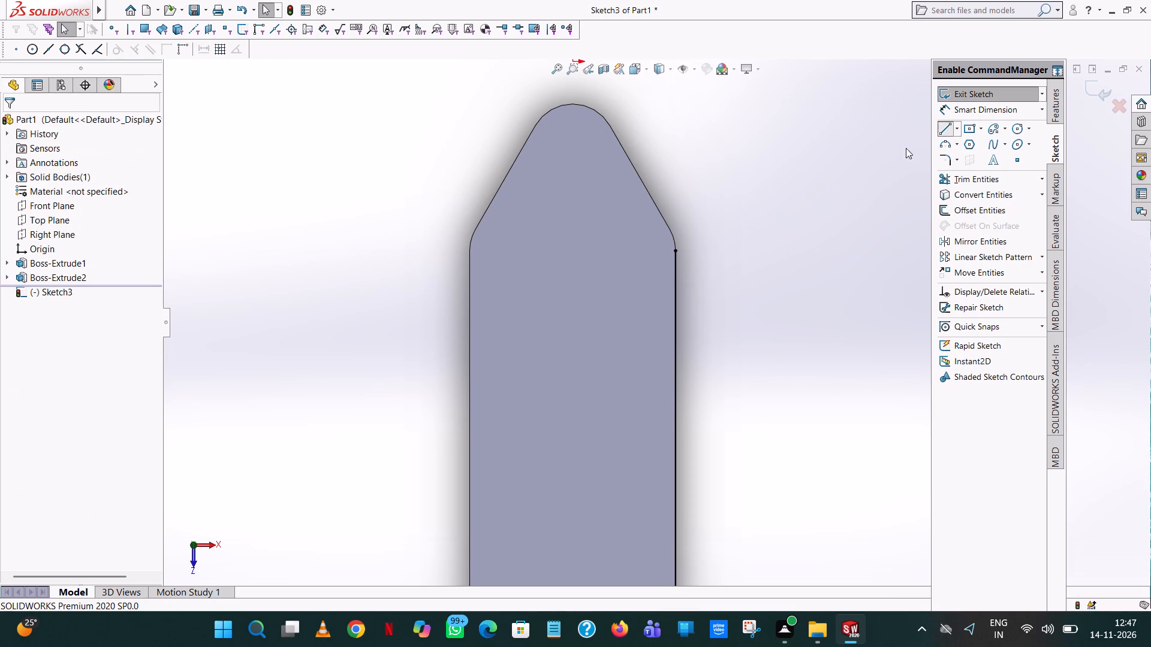
{"action": "scroll", "coordinate": [624, 371], "scroll_direction": "up", "scroll_amount": 7}
{"action": "left_click", "coordinate": [634, 404]}
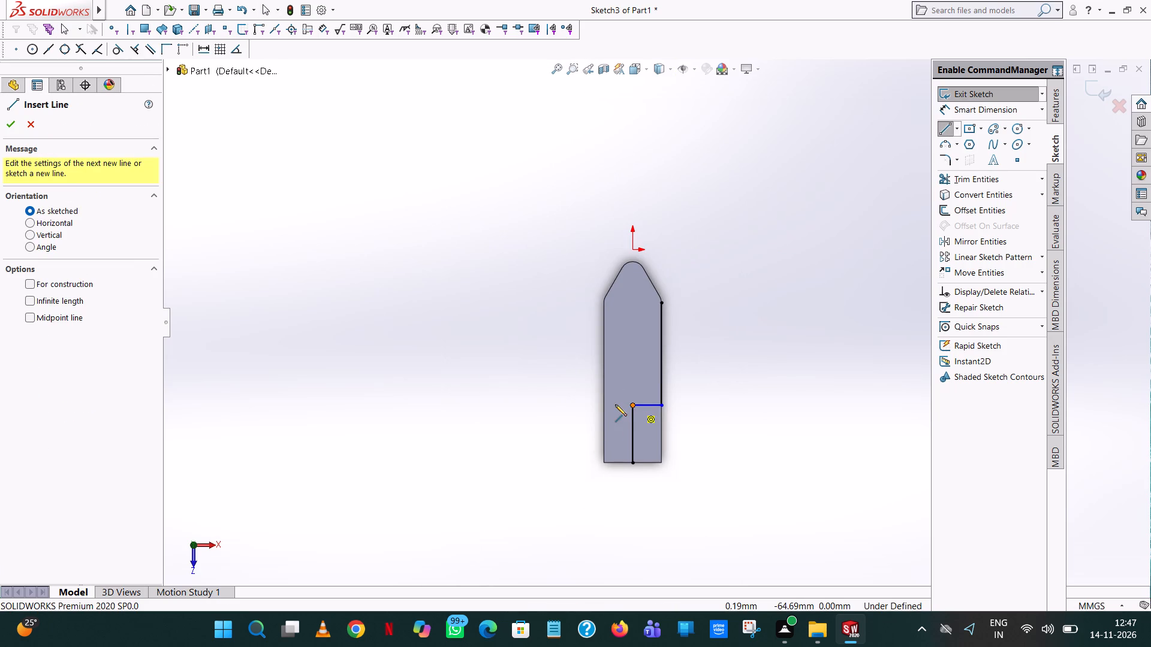
{"action": "scroll", "coordinate": [615, 404], "scroll_direction": "down", "scroll_amount": 8}
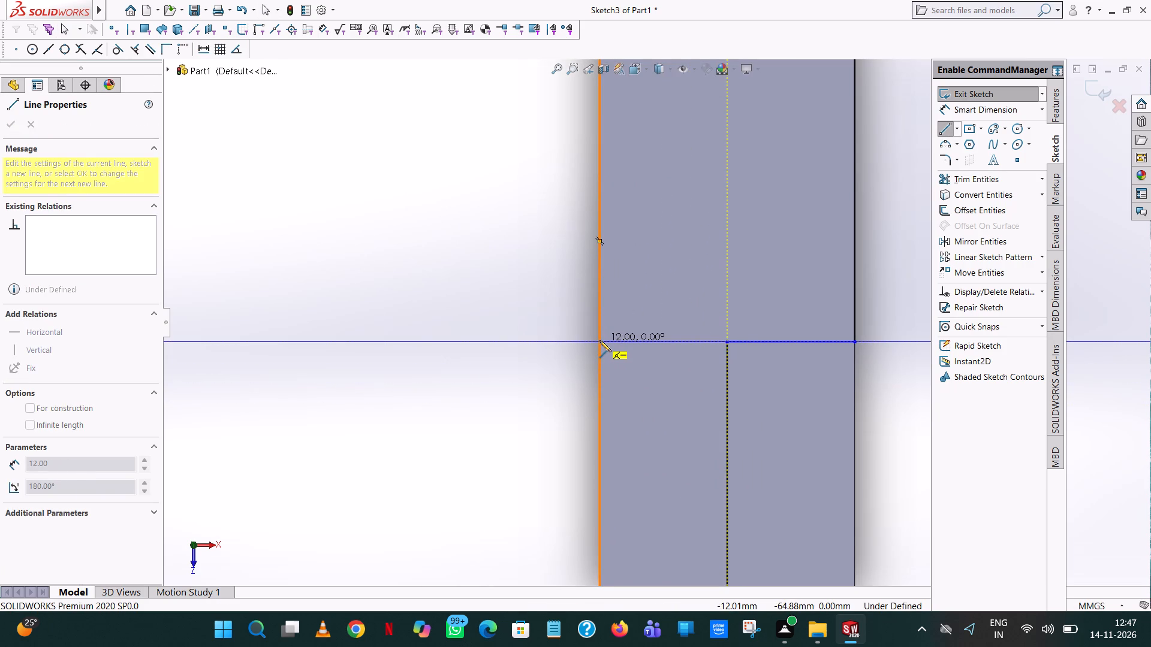
{"action": "left_click", "coordinate": [599, 340]}
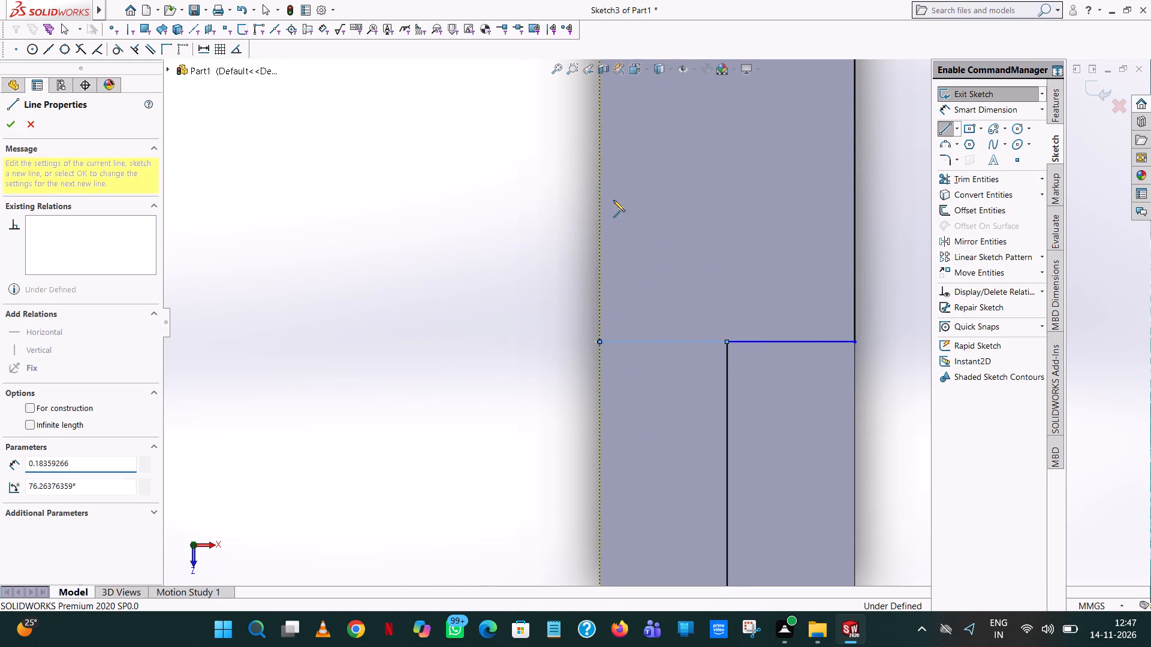
{"action": "scroll", "coordinate": [623, 182], "scroll_direction": "down", "scroll_amount": 3}
{"action": "scroll", "coordinate": [620, 190], "scroll_direction": "up", "scroll_amount": 8}
{"action": "scroll", "coordinate": [620, 190], "scroll_direction": "down", "scroll_amount": 3}
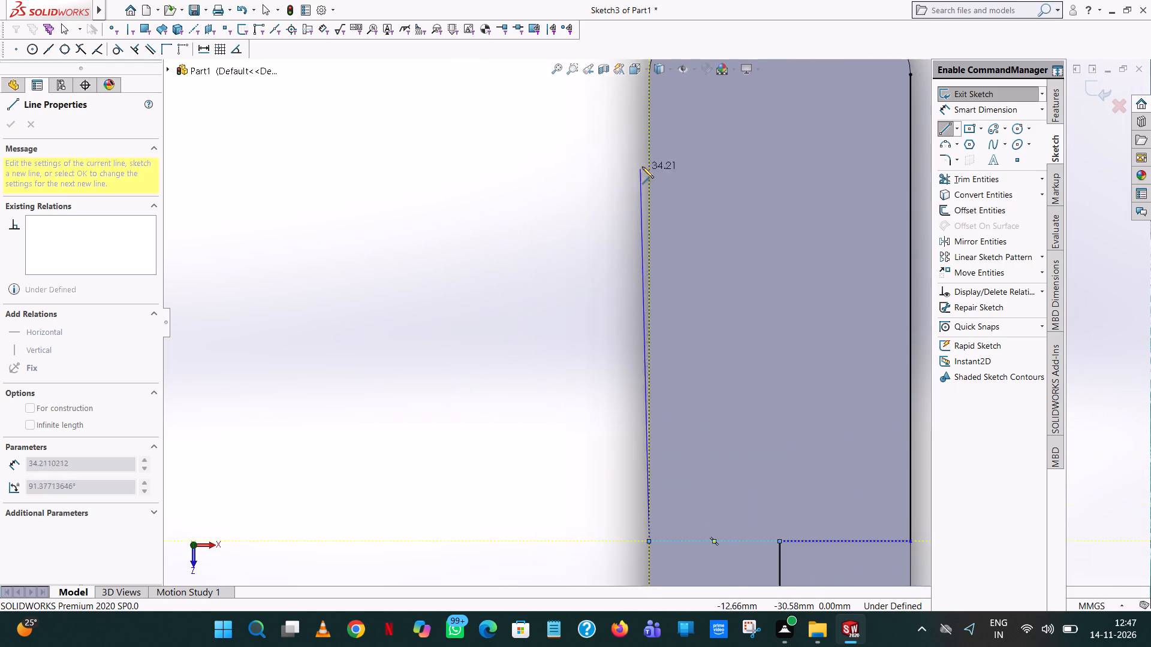
{"action": "scroll", "coordinate": [642, 167], "scroll_direction": "up", "scroll_amount": 6}
{"action": "scroll", "coordinate": [643, 173], "scroll_direction": "down", "scroll_amount": 7}
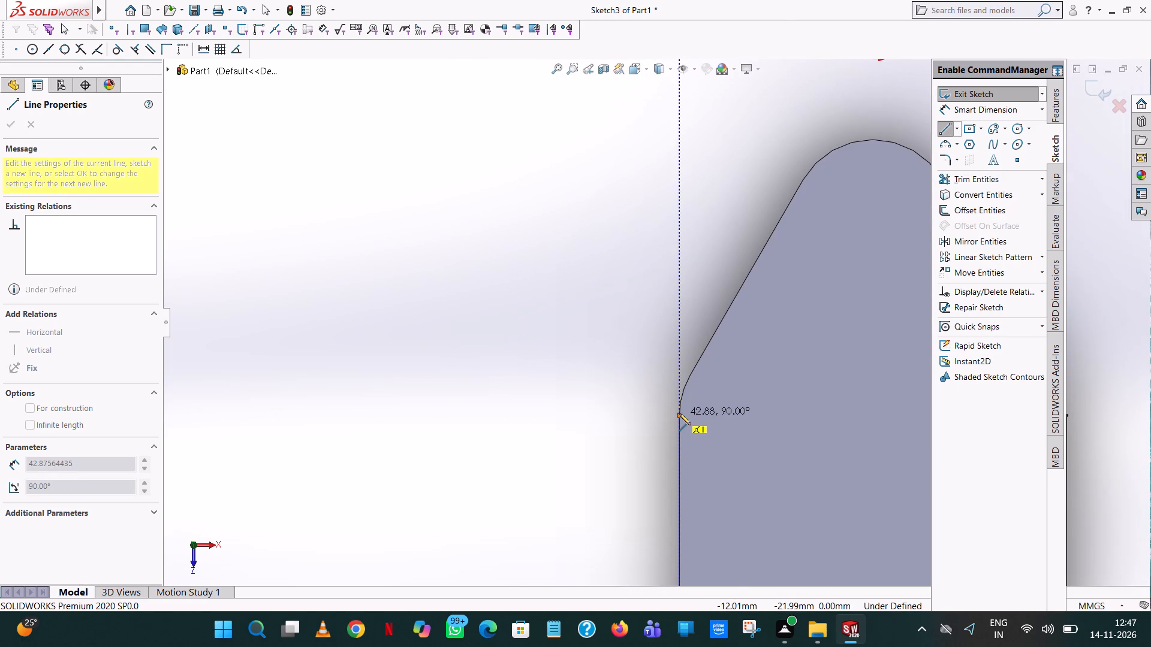
{"action": "left_click", "coordinate": [679, 415]}
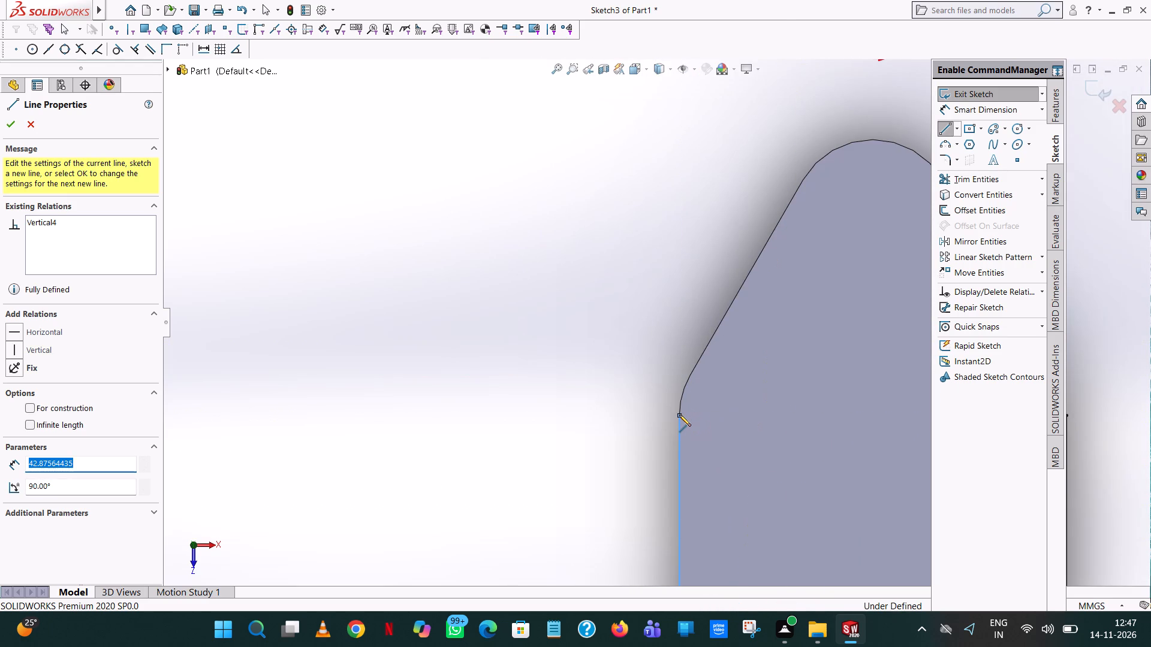
{"action": "right_click", "coordinate": [679, 415]}
{"action": "left_click", "coordinate": [724, 422]}
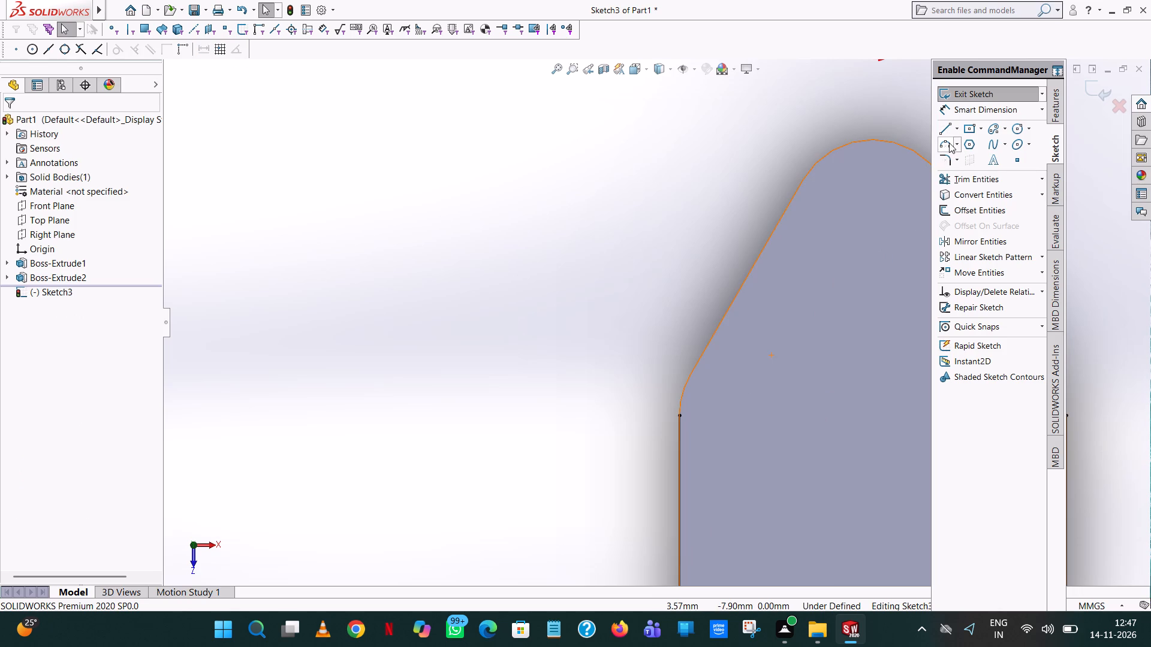
Trace the left shoulder fillet with a three-point arc of 5 mm radius spanning 30°.
{"action": "left_click", "coordinate": [949, 143]}
{"action": "left_click", "coordinate": [682, 415]}
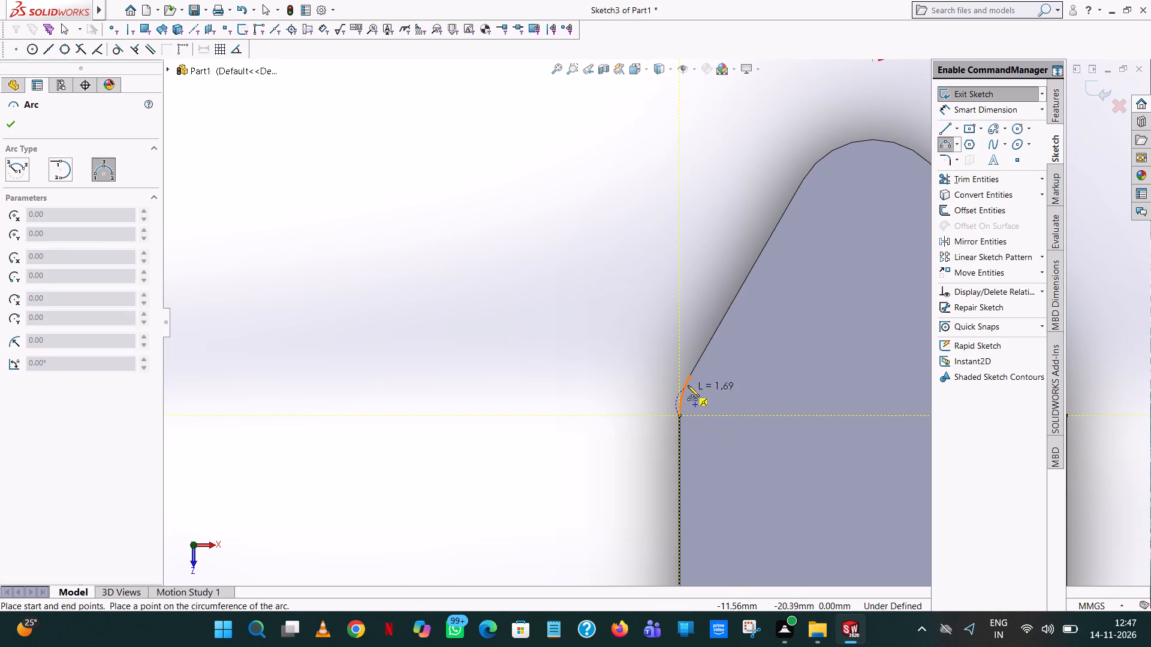
{"action": "left_click", "coordinate": [691, 374]}
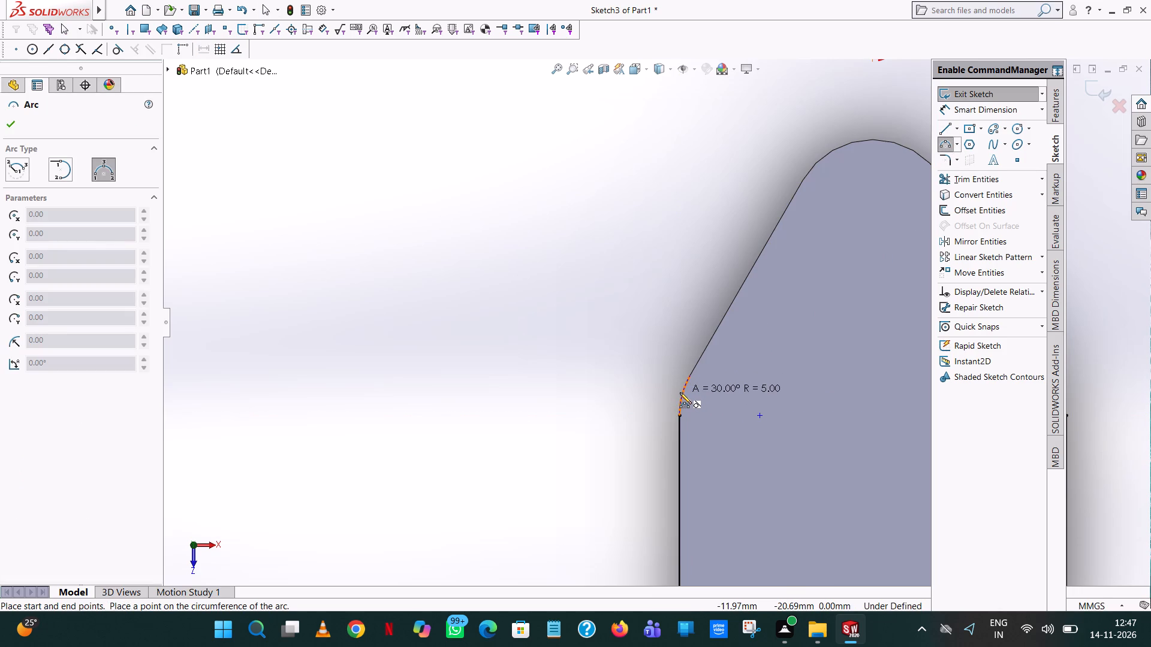
{"action": "left_click", "coordinate": [680, 394]}
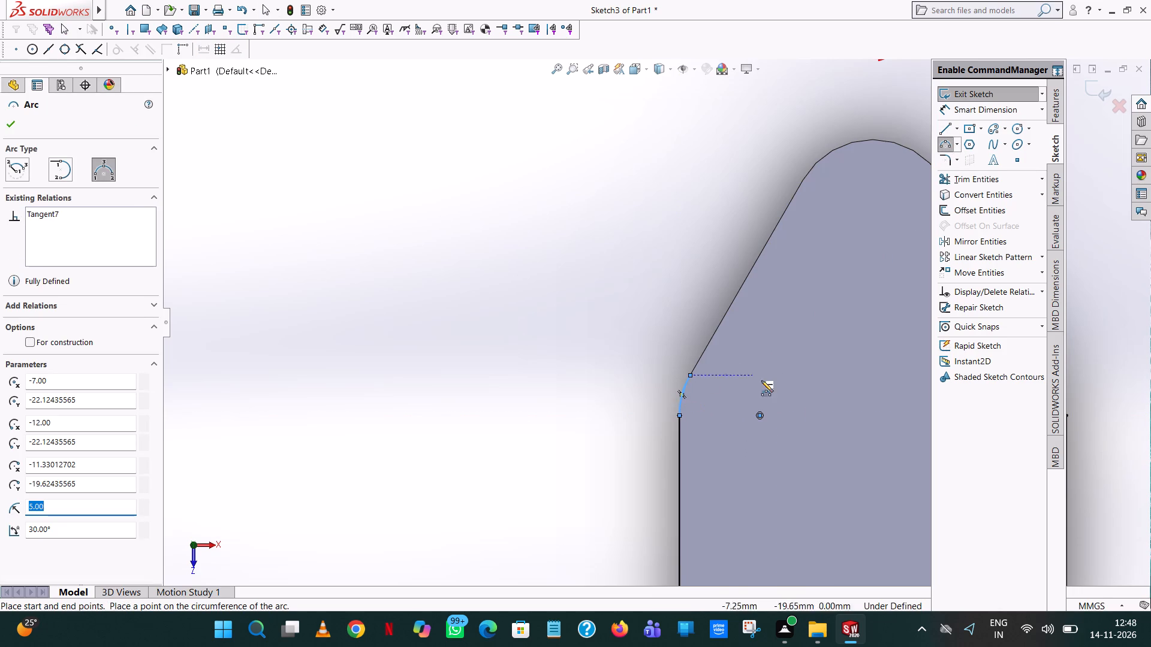
Trace the right shoulder fillet with a three-point arc of 5 mm radius spanning 30°.
{"action": "scroll", "coordinate": [825, 412], "scroll_direction": "up", "scroll_amount": 6}
{"action": "scroll", "coordinate": [801, 349], "scroll_direction": "down", "scroll_amount": 8}
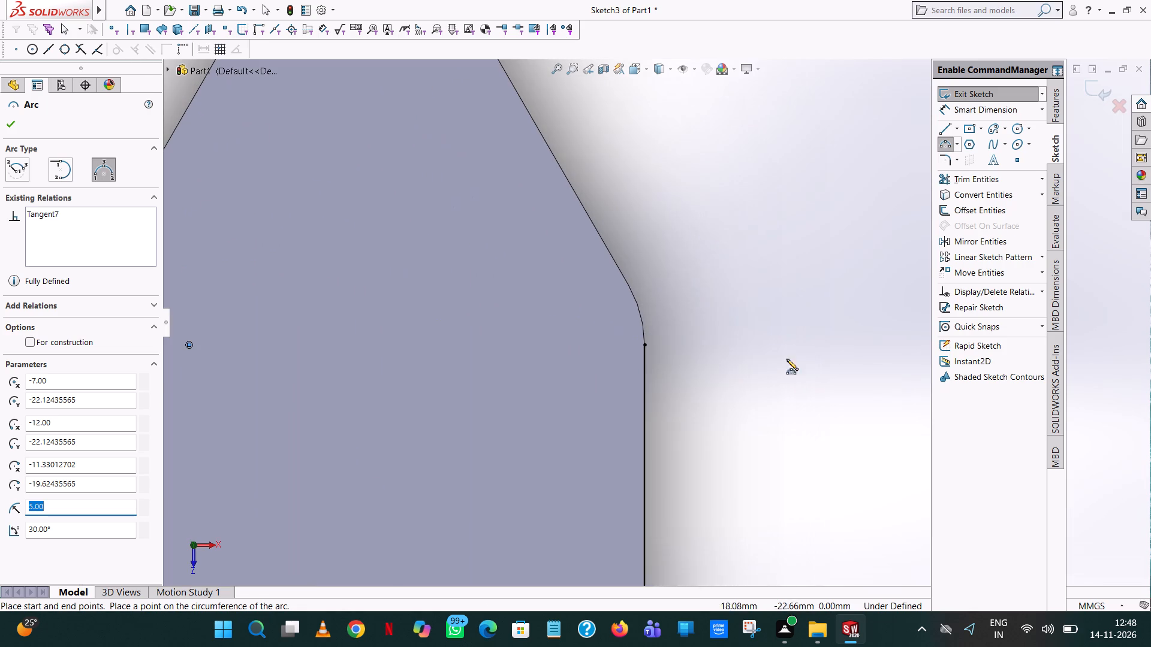
{"action": "left_click", "coordinate": [644, 344]}
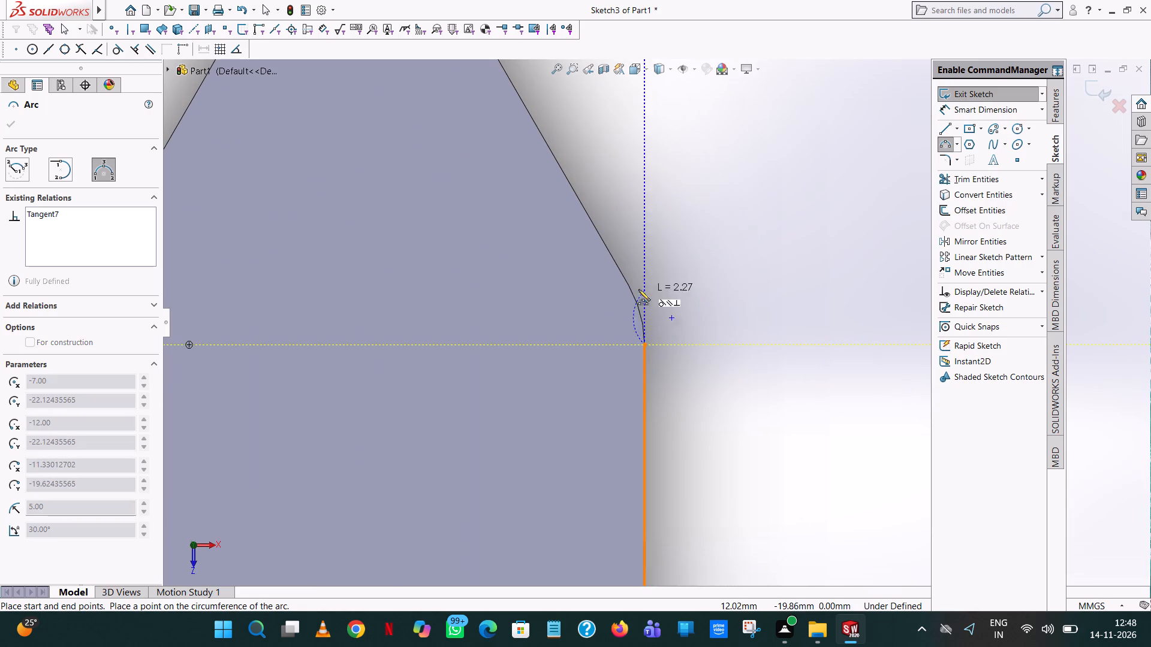
{"action": "left_click", "coordinate": [626, 283]}
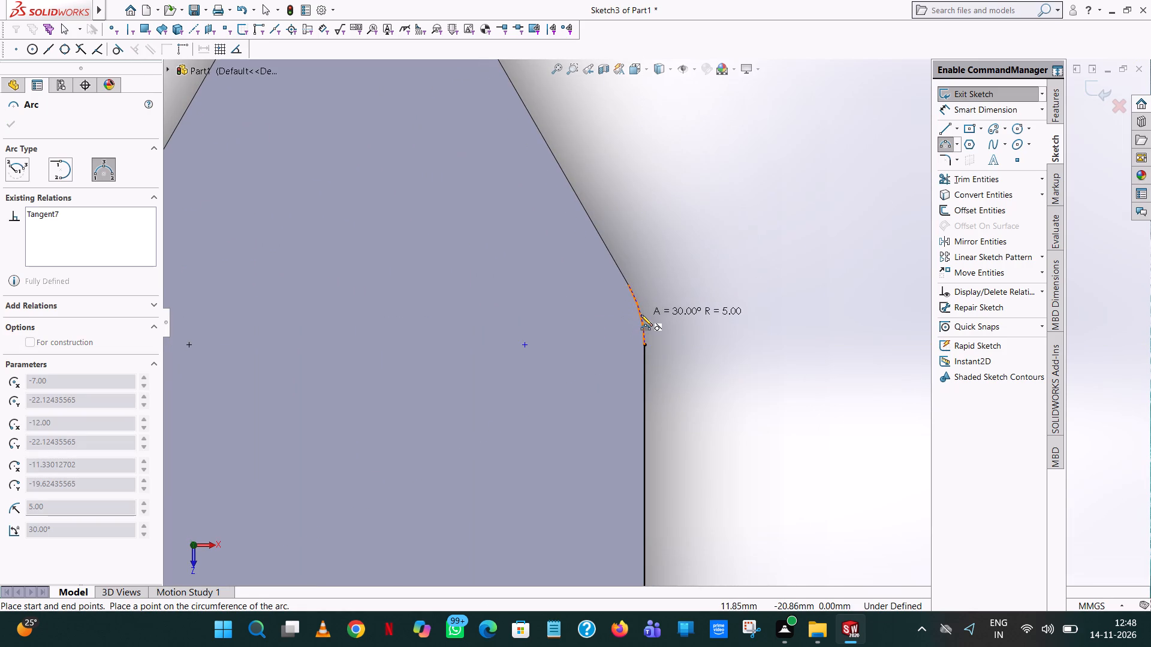
{"action": "left_click", "coordinate": [641, 315]}
{"action": "right_click", "coordinate": [641, 315]}
{"action": "left_click", "coordinate": [673, 319]}
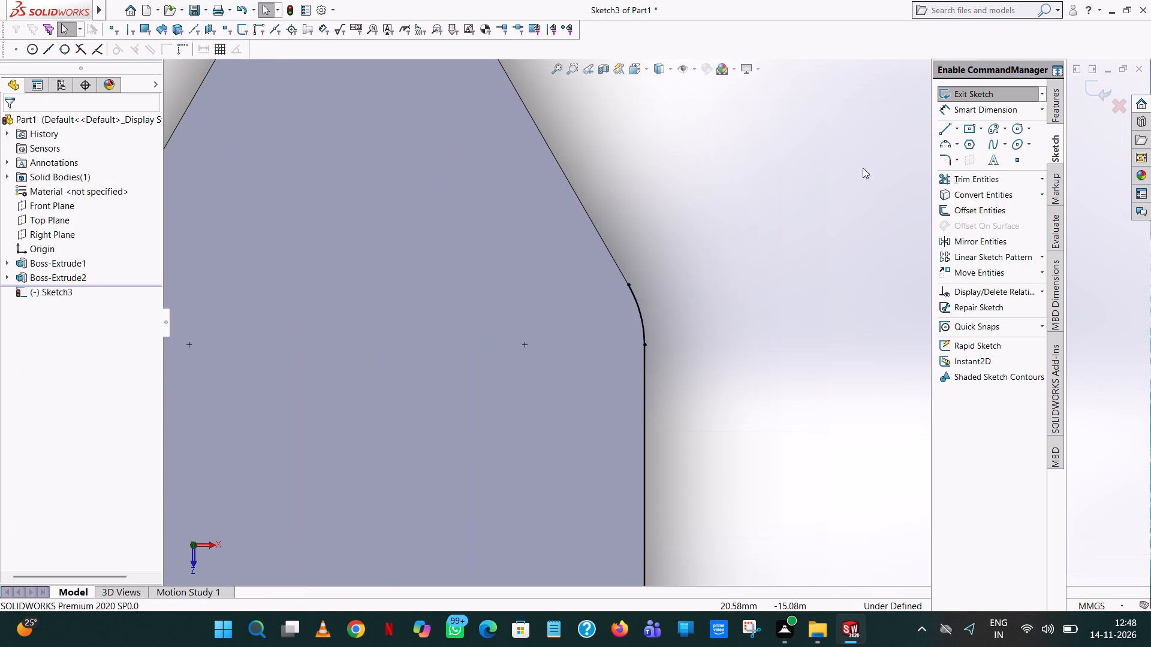
Trace the right slanted edge with a 14 mm line from the shoulder arc to the start of the nose curve.
{"action": "left_click", "coordinate": [948, 126]}
{"action": "scroll", "coordinate": [710, 220], "scroll_direction": "up", "scroll_amount": 4}
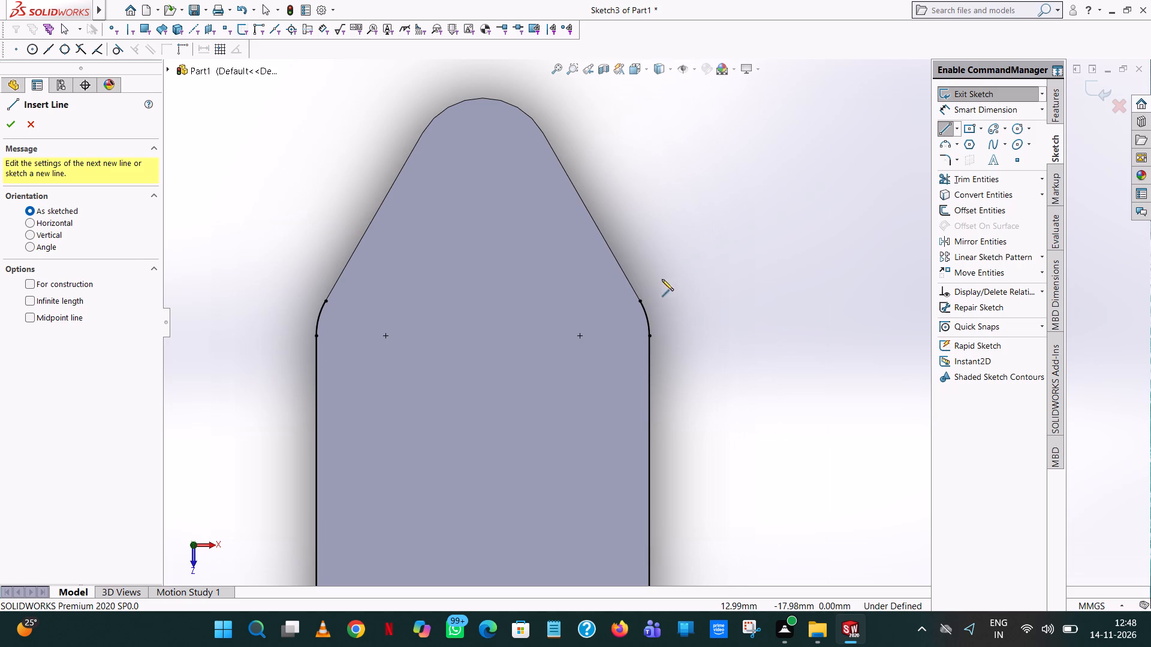
{"action": "left_click", "coordinate": [641, 300]}
{"action": "left_click", "coordinate": [544, 132]}
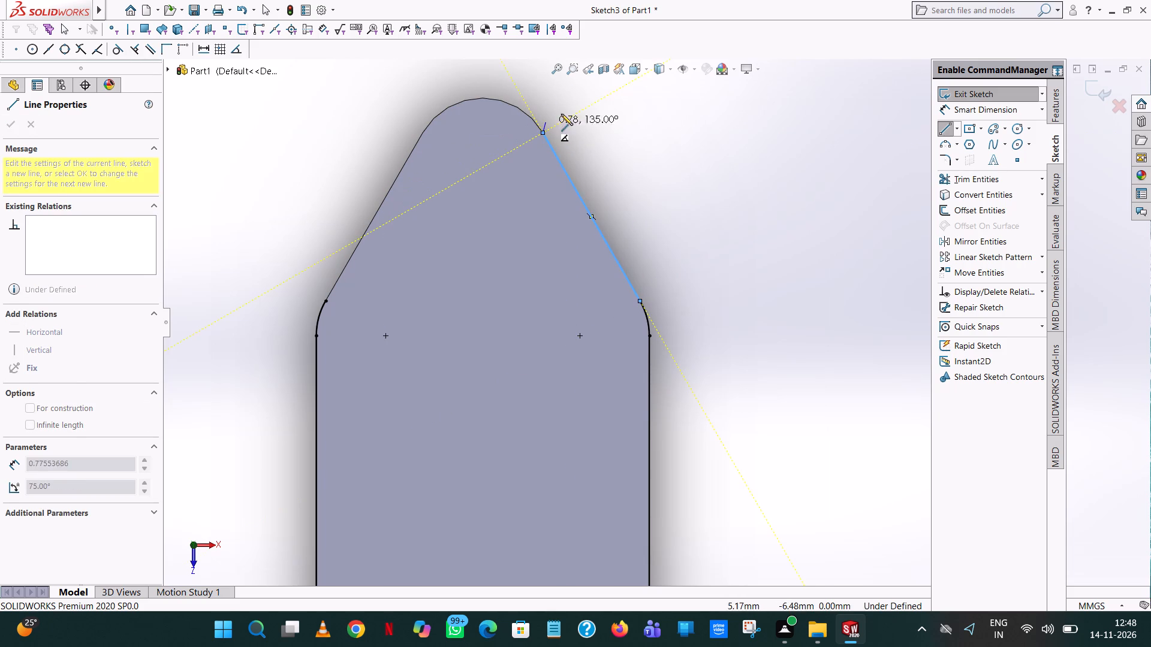
{"action": "right_click", "coordinate": [568, 110]}
{"action": "left_click", "coordinate": [611, 117]}
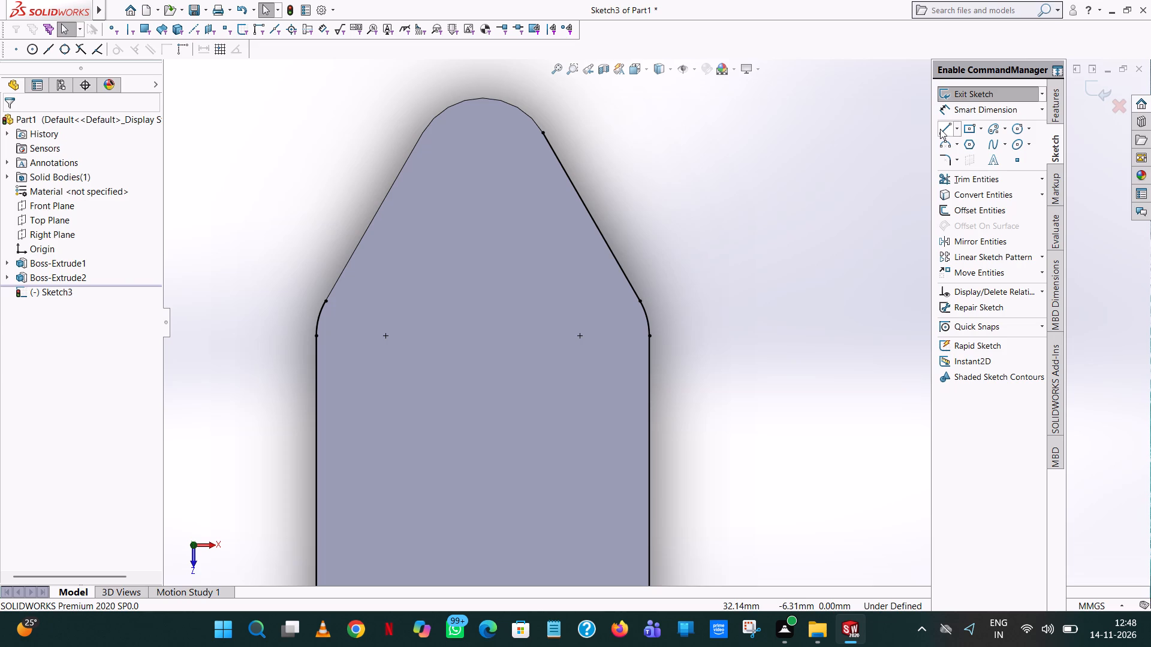
Trace the left slanted edge with a 14 mm line and continue over the nose with a tangent arc of 5 mm radius spanning 120°.
{"action": "left_click", "coordinate": [940, 129]}
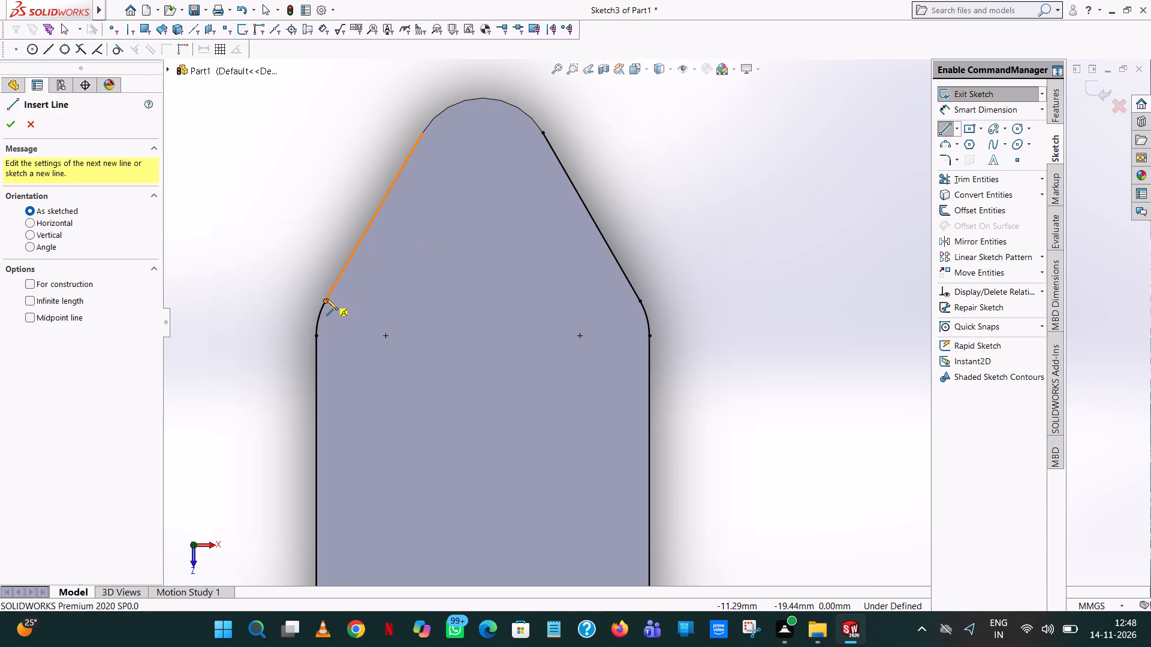
{"action": "left_click", "coordinate": [326, 299]}
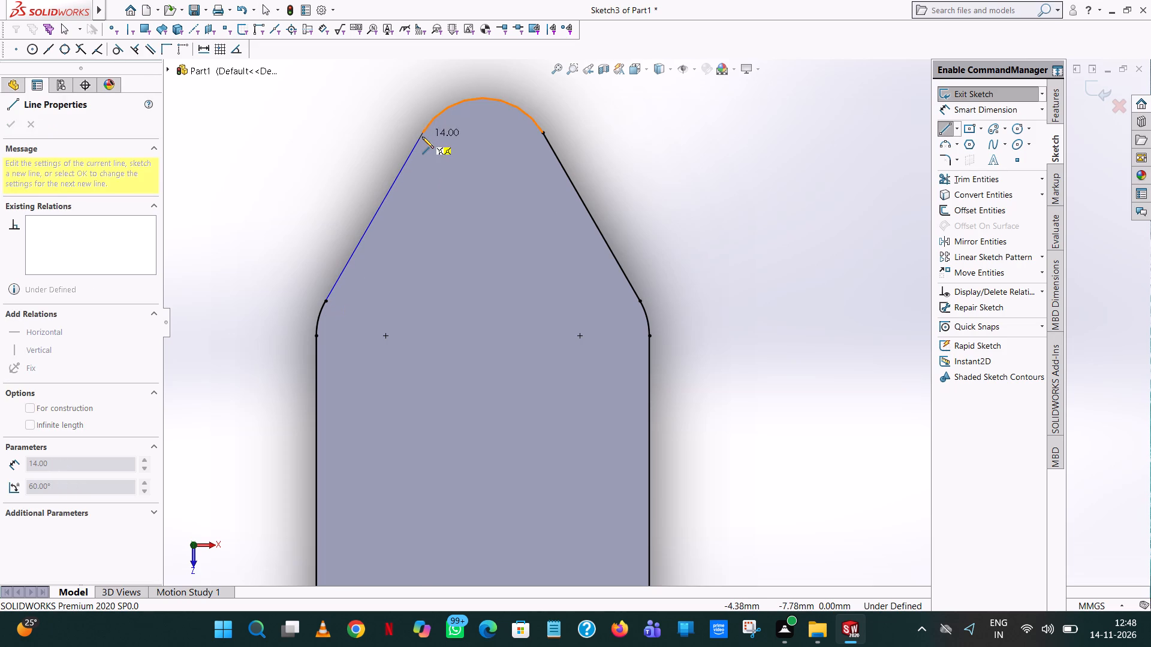
{"action": "left_click", "coordinate": [422, 133]}
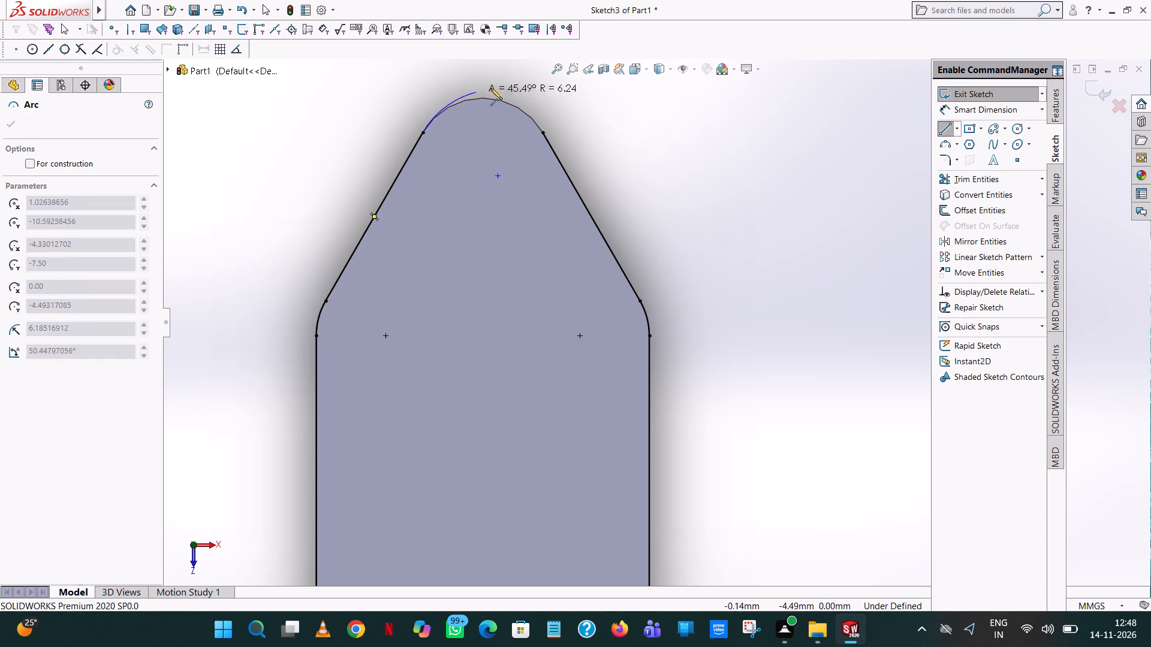
{"action": "left_click", "coordinate": [543, 131]}
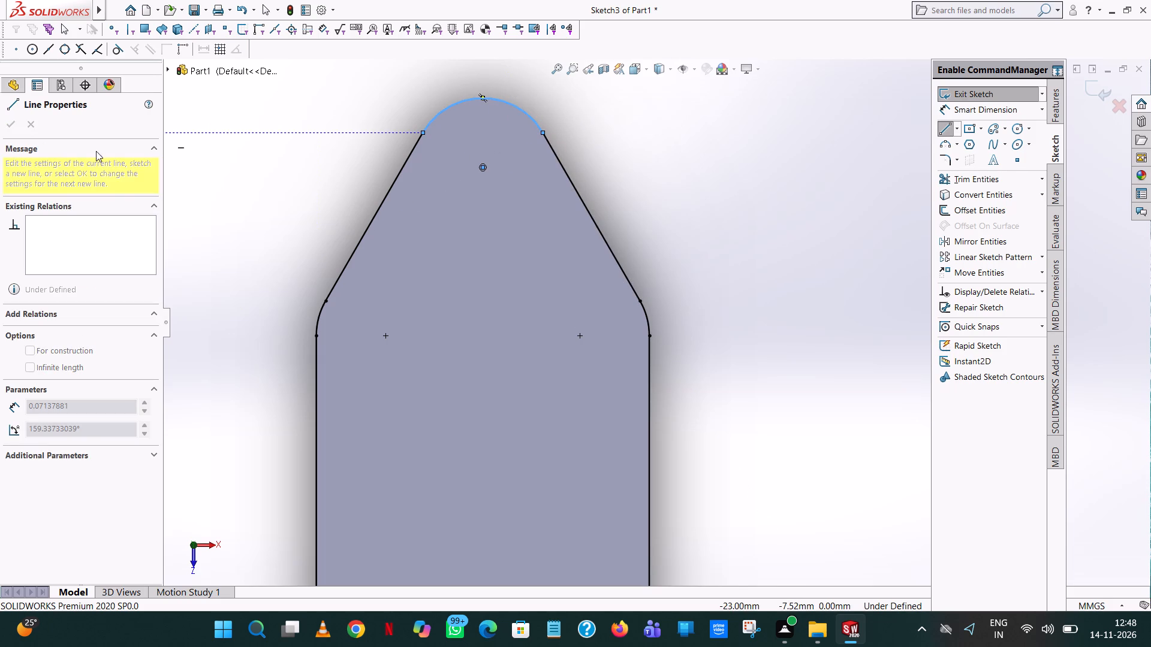
{"action": "right_click", "coordinate": [434, 122]}
{"action": "left_click", "coordinate": [468, 128]}
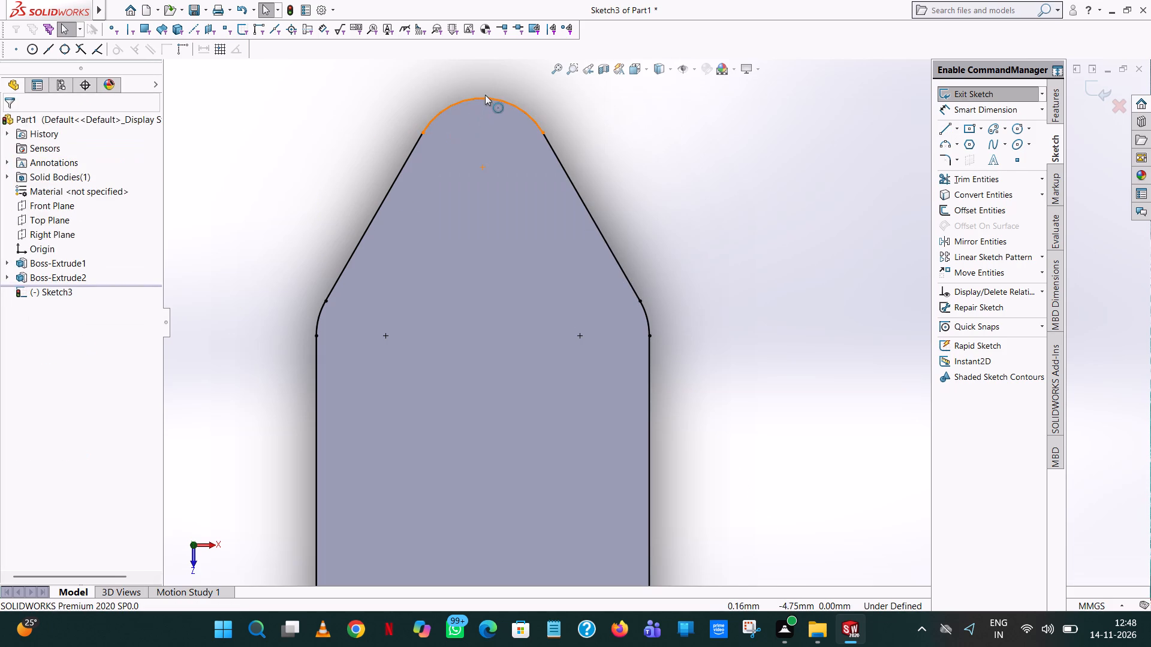
{"action": "left_click", "coordinate": [486, 98]}
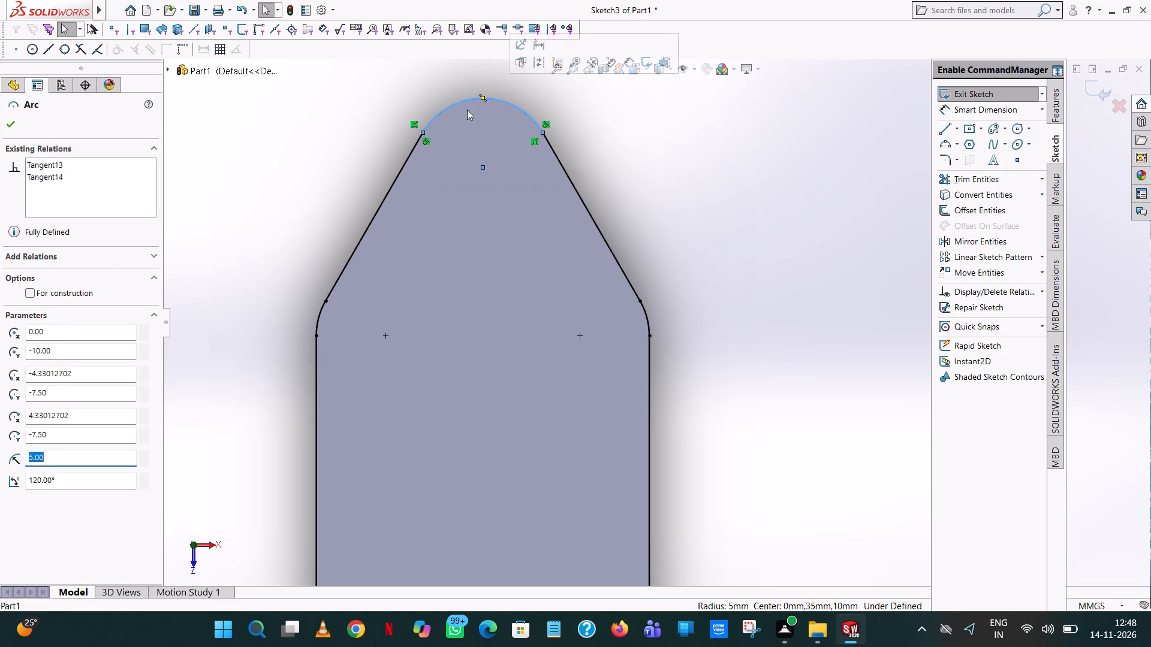
{"action": "left_click", "coordinate": [308, 146]}
Trim away the vertical centre line below the profile's horizontal bottom line.
{"action": "scroll", "coordinate": [883, 176], "scroll_direction": "up", "scroll_amount": 5}
{"action": "scroll", "coordinate": [607, 448], "scroll_direction": "up", "scroll_amount": 3}
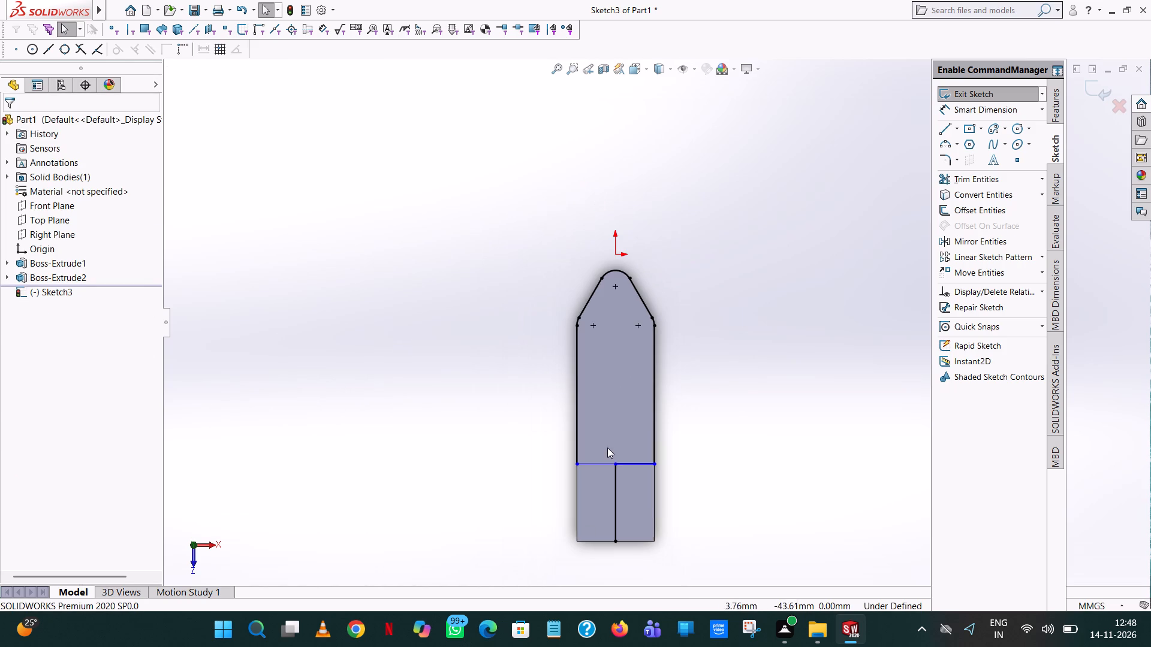
{"action": "left_click", "coordinate": [998, 178]}
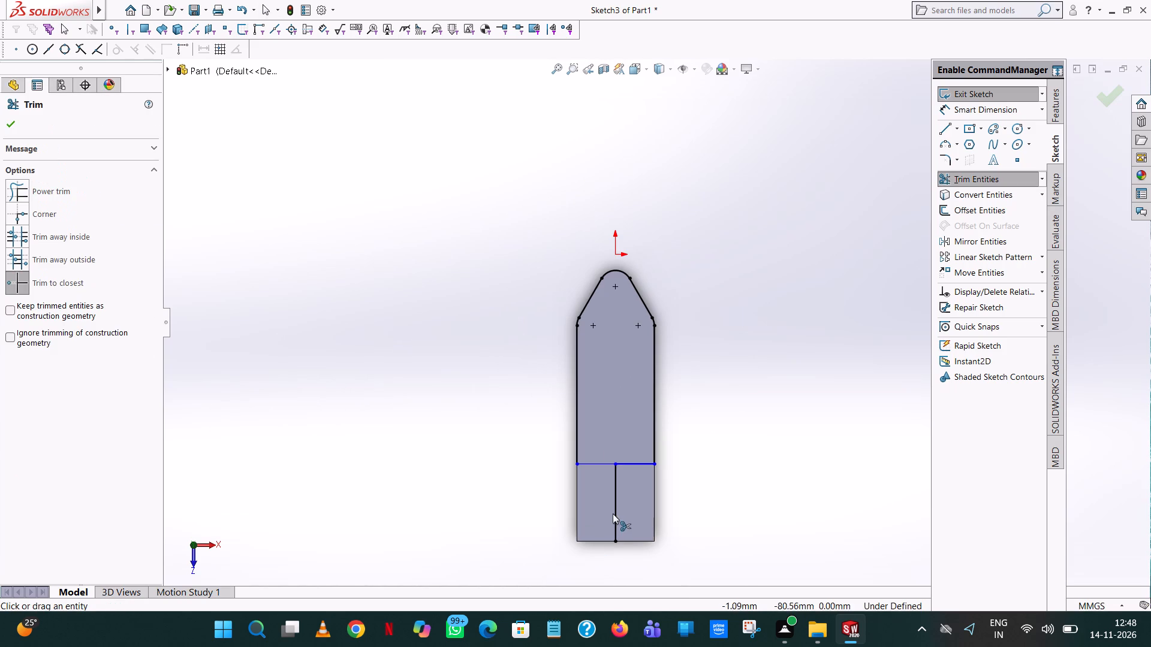
{"action": "left_click", "coordinate": [614, 511]}
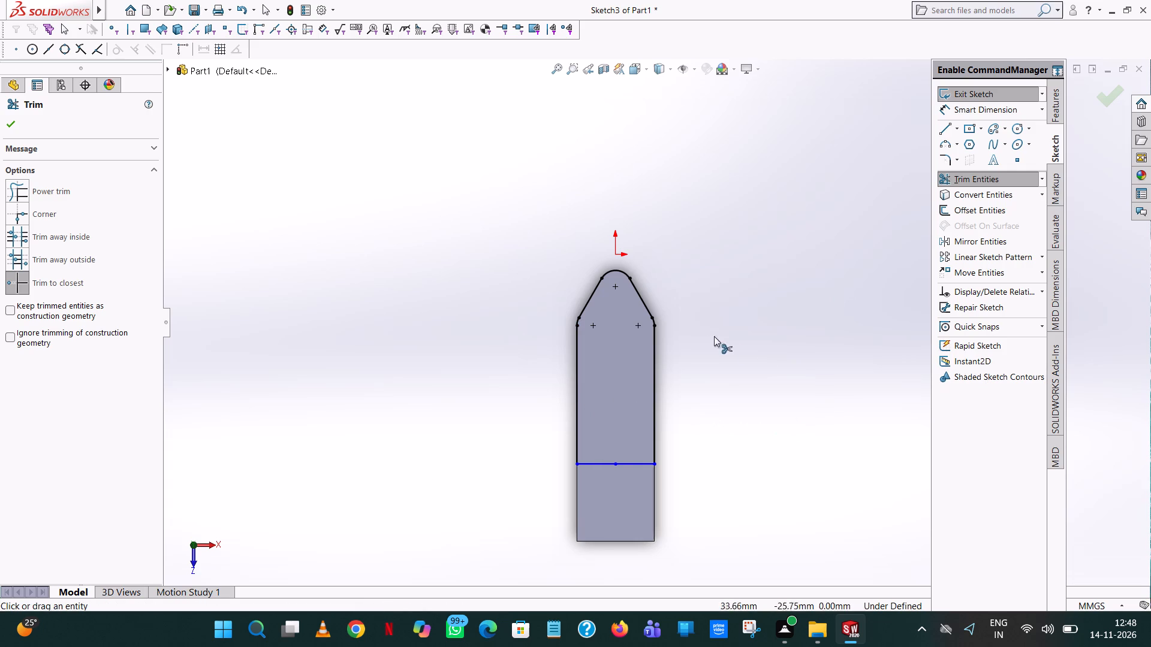
Dimension the vertical distance from the origin to the profile's bottom line, once on each side of the jaw.
{"action": "left_click", "coordinate": [1010, 106]}
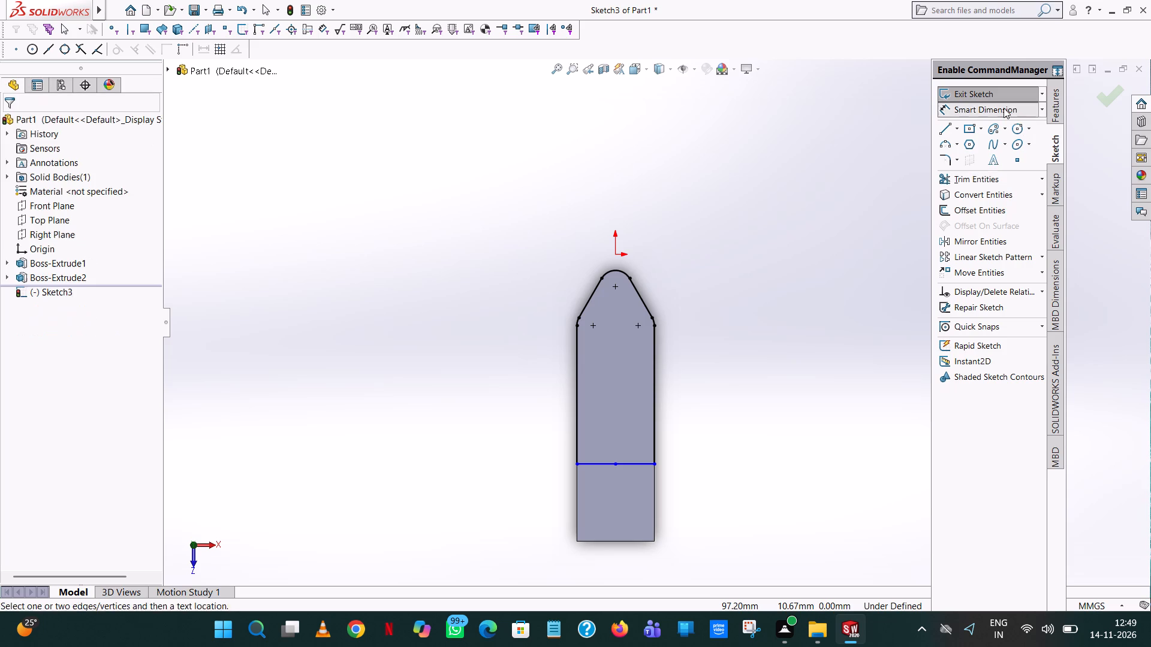
{"action": "left_click", "coordinate": [614, 252]}
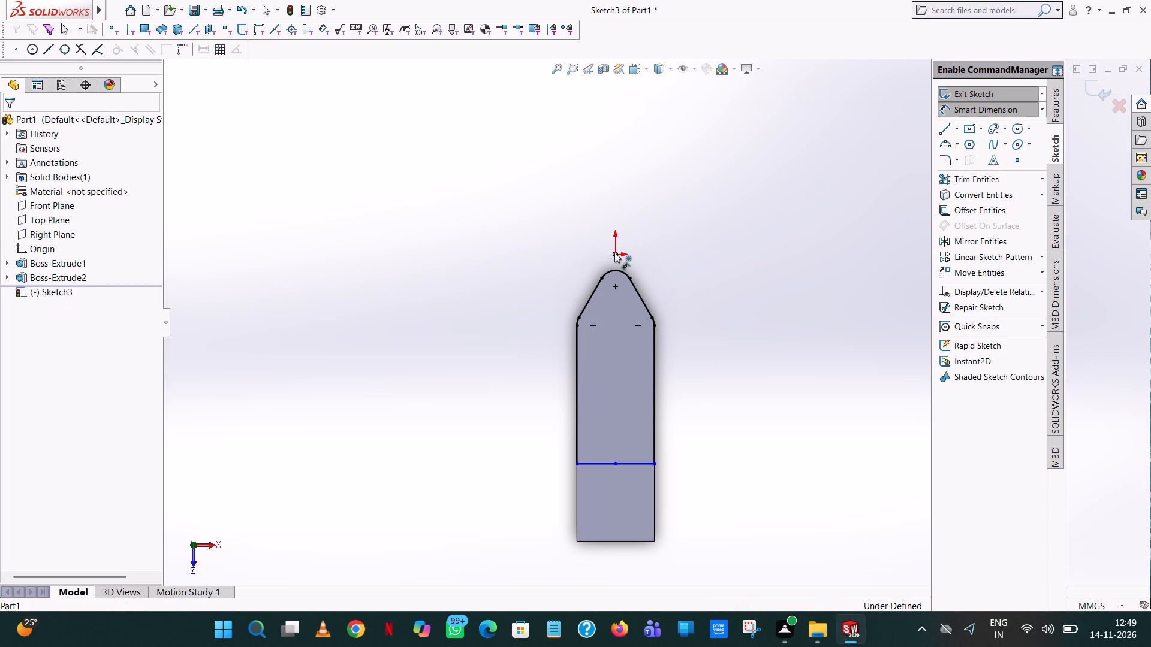
{"action": "left_click", "coordinate": [600, 464]}
{"action": "left_click", "coordinate": [853, 409]}
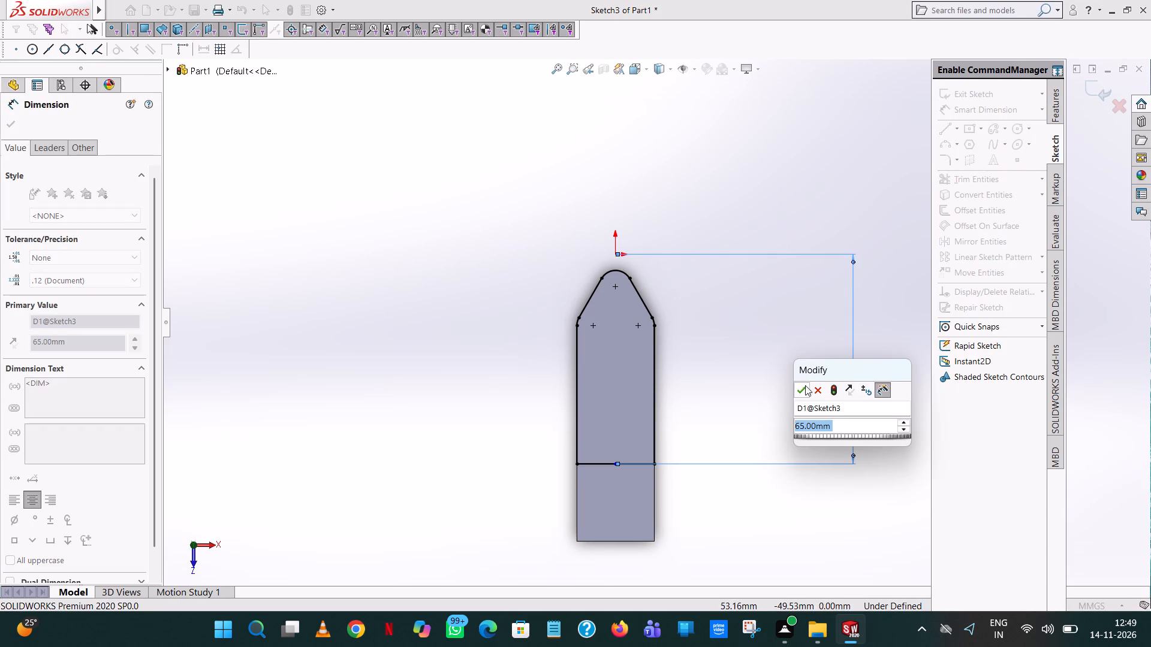
{"action": "left_click", "coordinate": [804, 385]}
{"action": "left_click", "coordinate": [766, 371]}
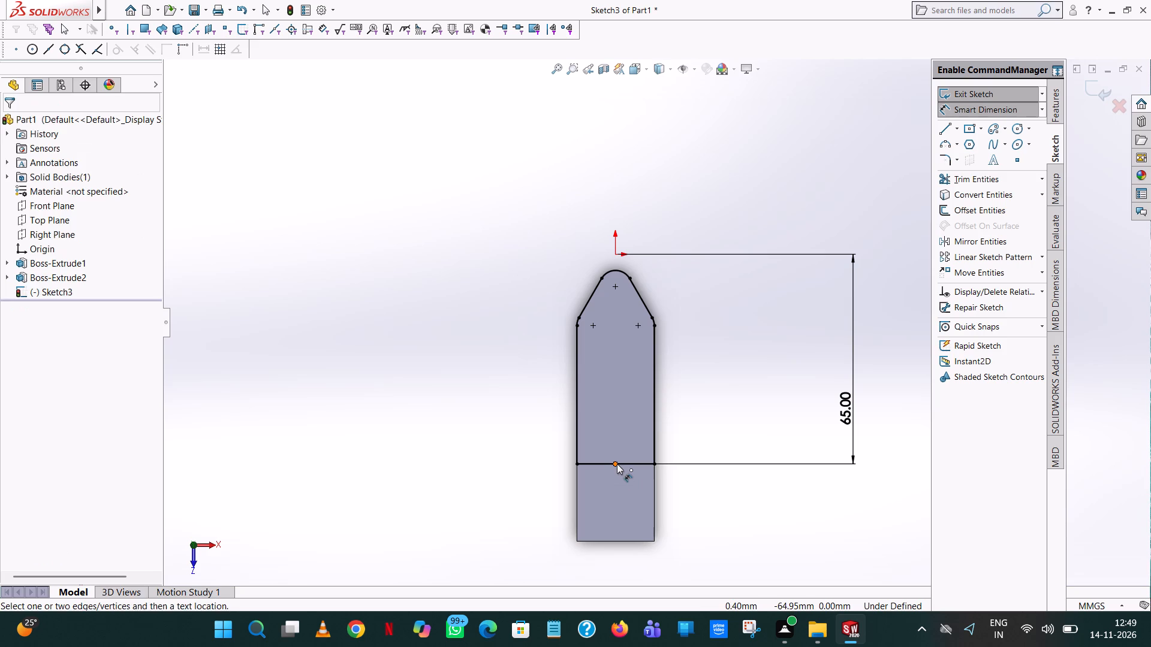
{"action": "left_click", "coordinate": [617, 464]}
{"action": "left_click", "coordinate": [613, 256]}
{"action": "left_click", "coordinate": [516, 301]}
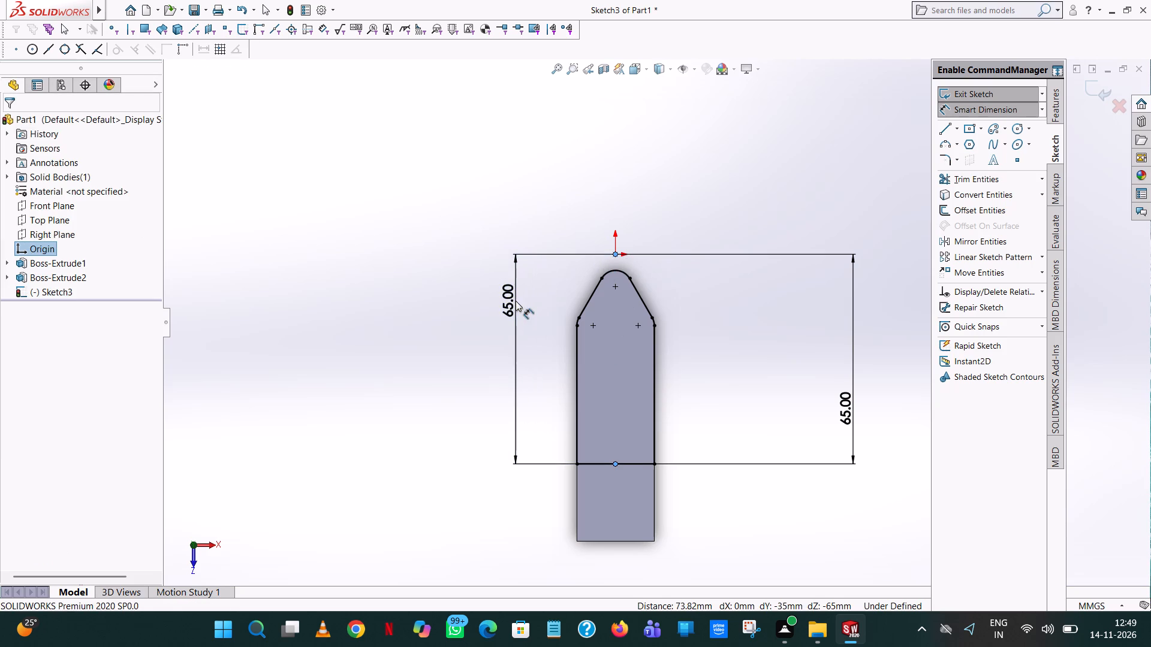
{"action": "left_click", "coordinate": [465, 283]}
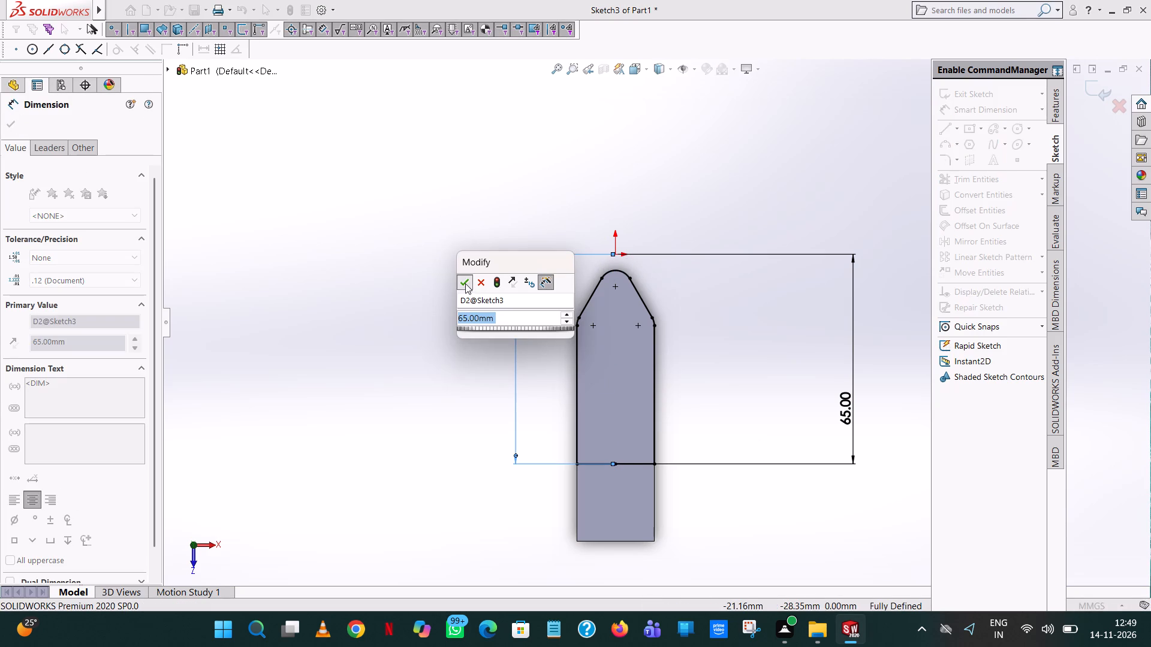
{"action": "left_click", "coordinate": [373, 270]}
Extrude the closed profile as a blind boss 16 mm deep, merged with the existing body.
{"action": "left_click", "coordinate": [1053, 114]}
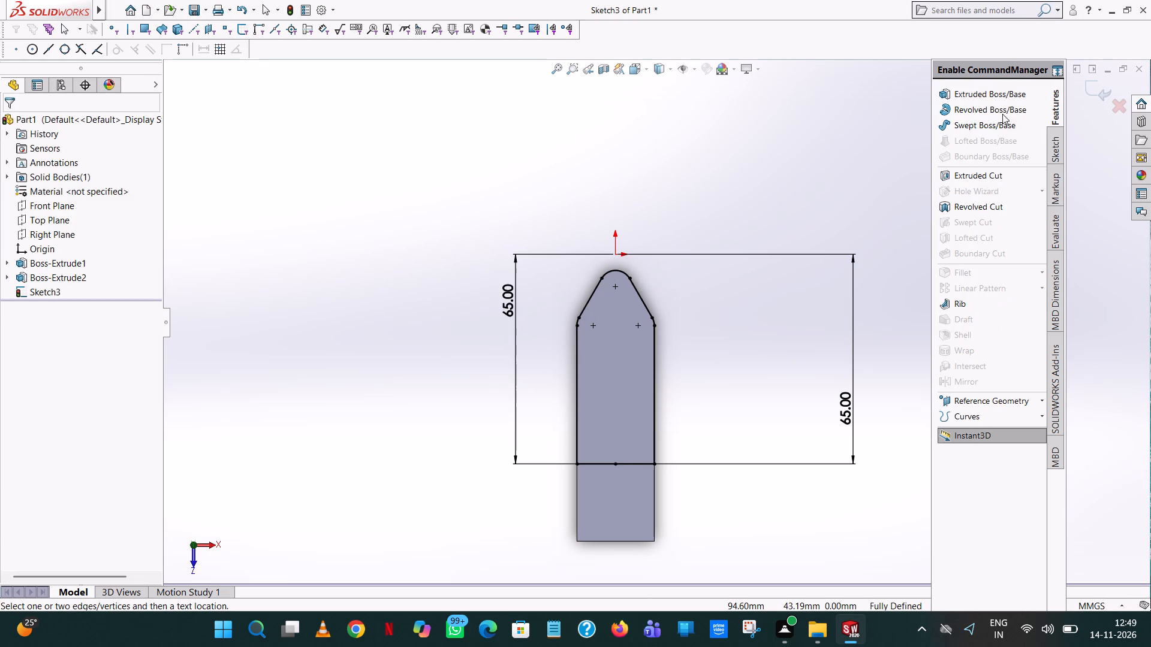
{"action": "left_click", "coordinate": [989, 99]}
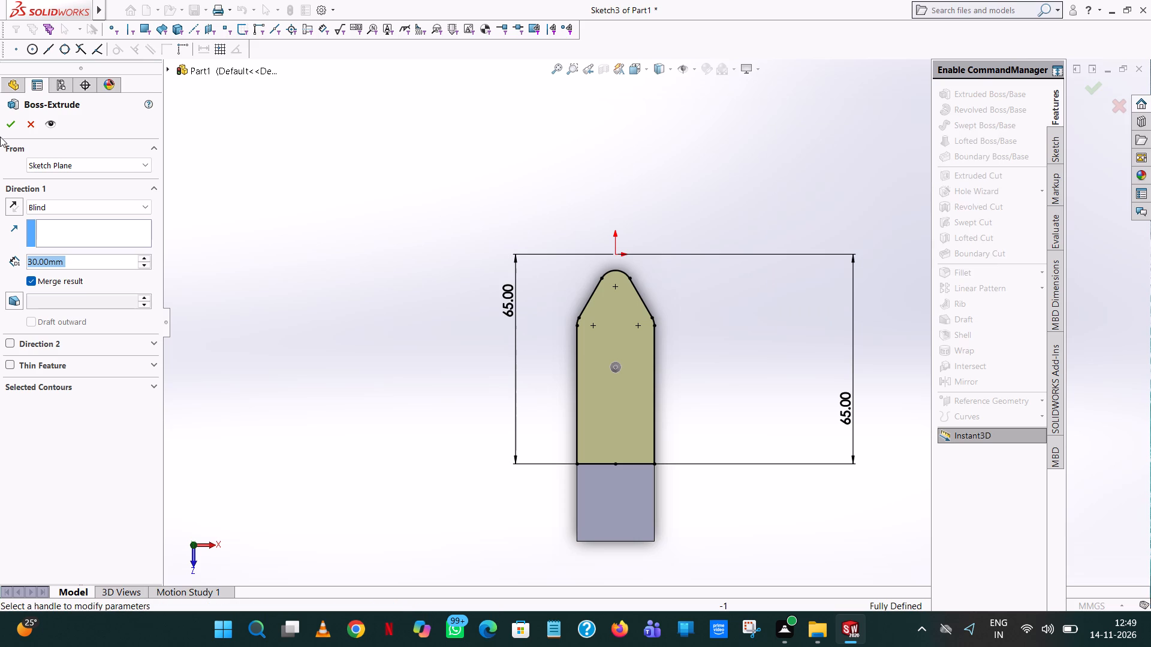
{"action": "type", "text": "16"}
{"action": "key", "text": "Return"}
{"action": "left_click", "coordinate": [420, 486]}
{"action": "scroll", "coordinate": [427, 478], "scroll_direction": "up", "scroll_amount": 1}
{"action": "middle_click_drag", "start_coordinate": [428, 478], "coordinate": [453, 340]}
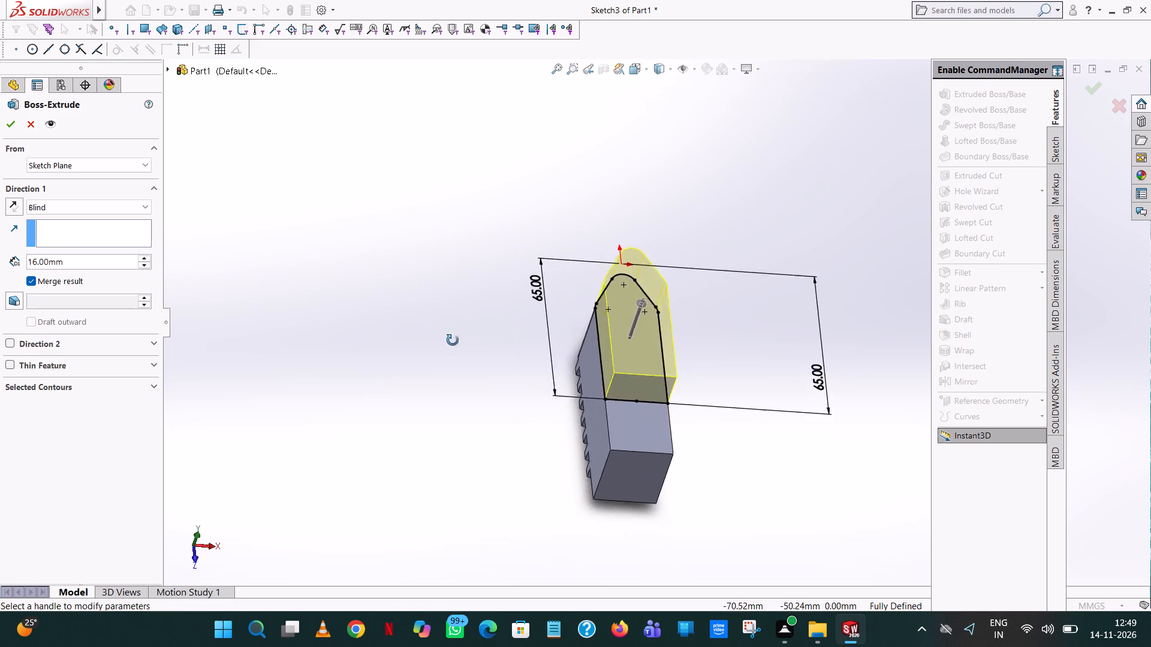
{"action": "middle_click_drag", "start_coordinate": [453, 340], "coordinate": [459, 283]}
{"action": "scroll", "coordinate": [459, 283], "scroll_direction": "up", "scroll_amount": 1}
{"action": "left_click", "coordinate": [13, 123]}
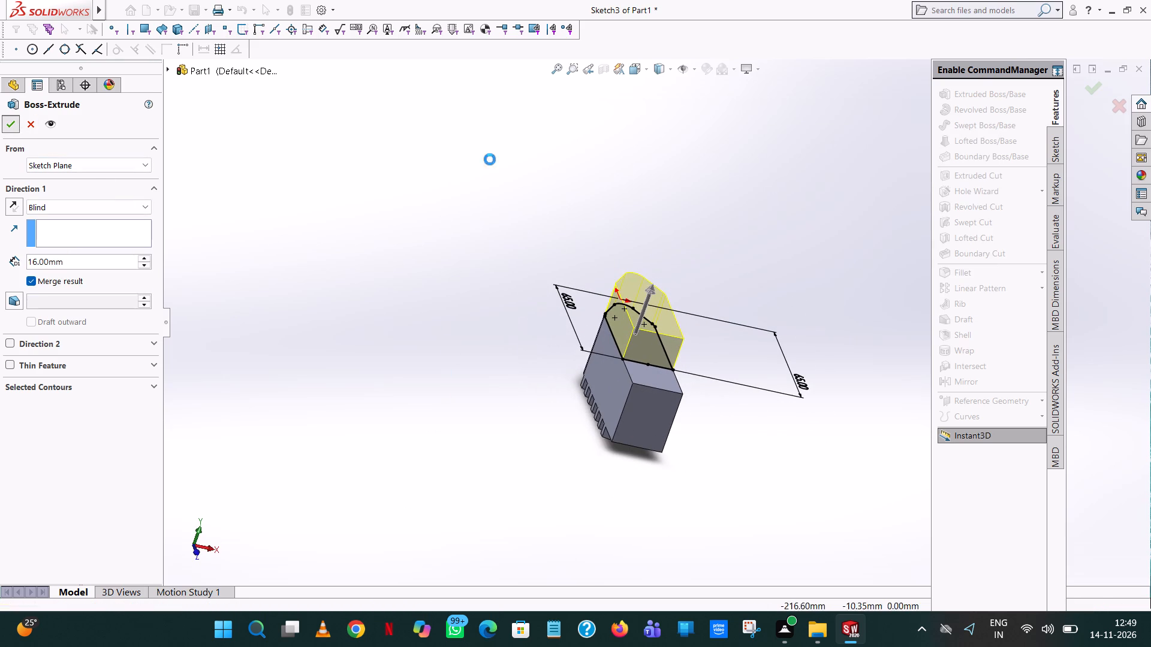
{"action": "left_click", "coordinate": [765, 217]}
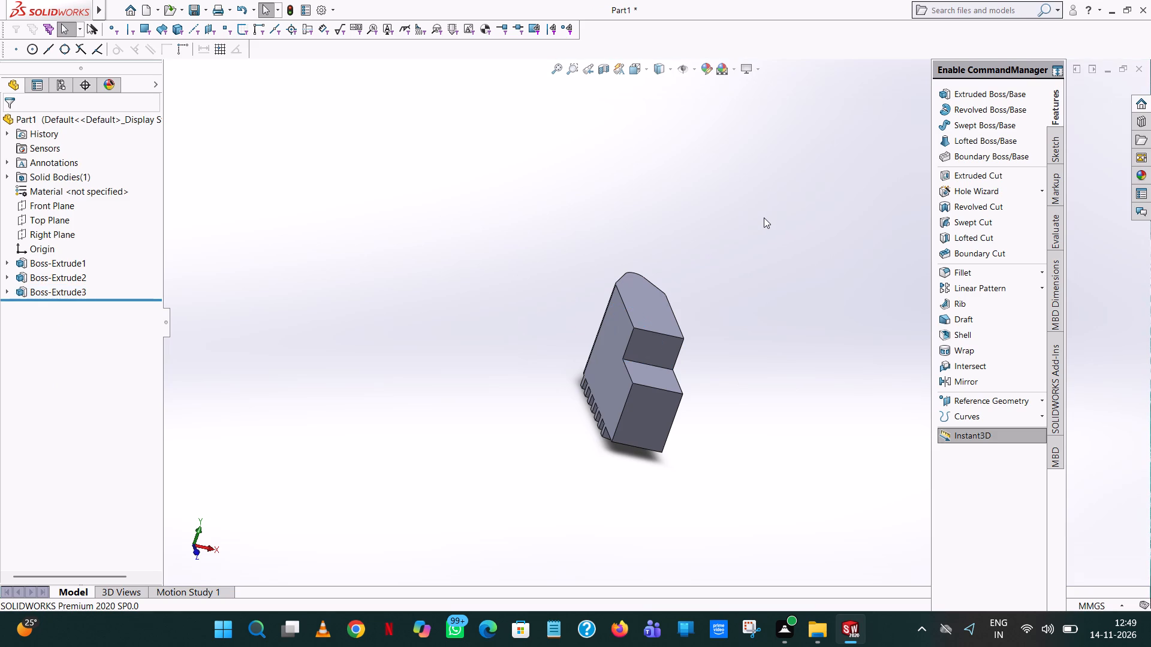
Start a sketch for another extruded boss on the top face of the new 16 mm step, viewed straight on.
{"action": "middle_click_drag", "start_coordinate": [763, 217], "coordinate": [729, 378]}
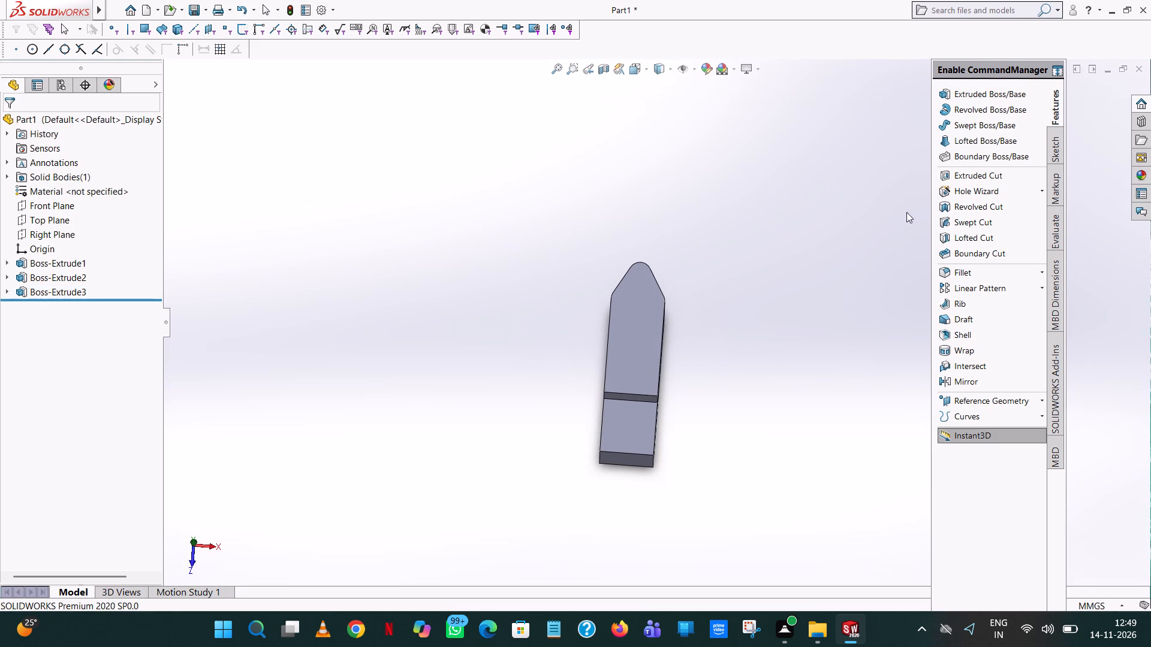
{"action": "left_click", "coordinate": [1014, 91]}
{"action": "left_click", "coordinate": [616, 335]}
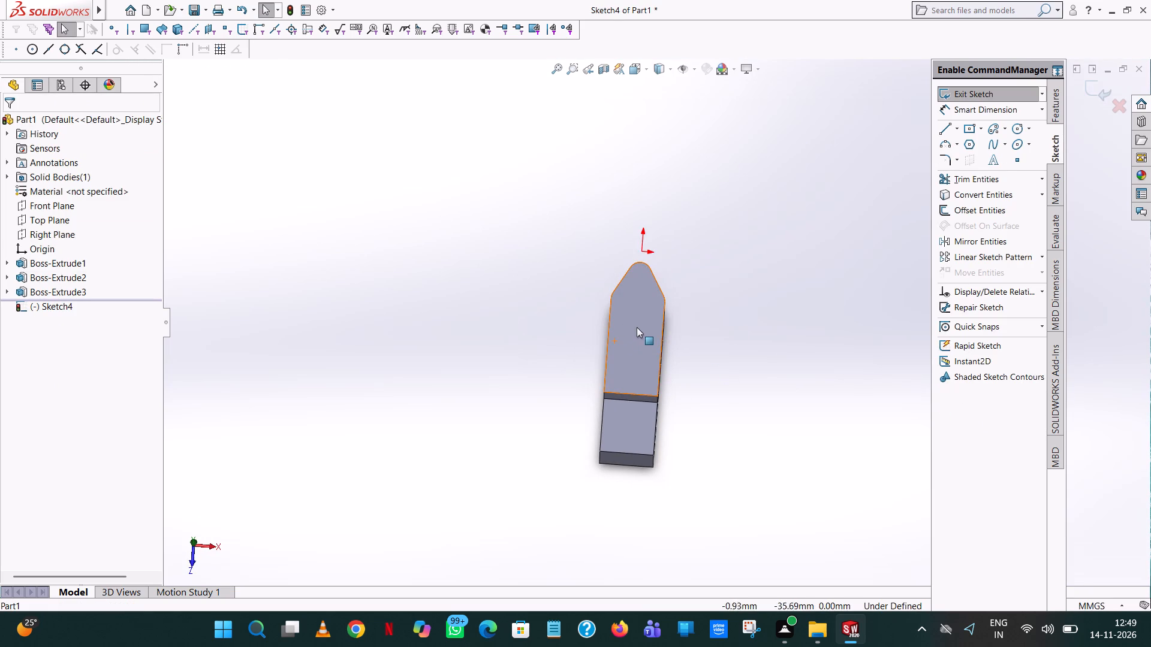
{"action": "scroll", "coordinate": [644, 322], "scroll_direction": "down", "scroll_amount": 2}
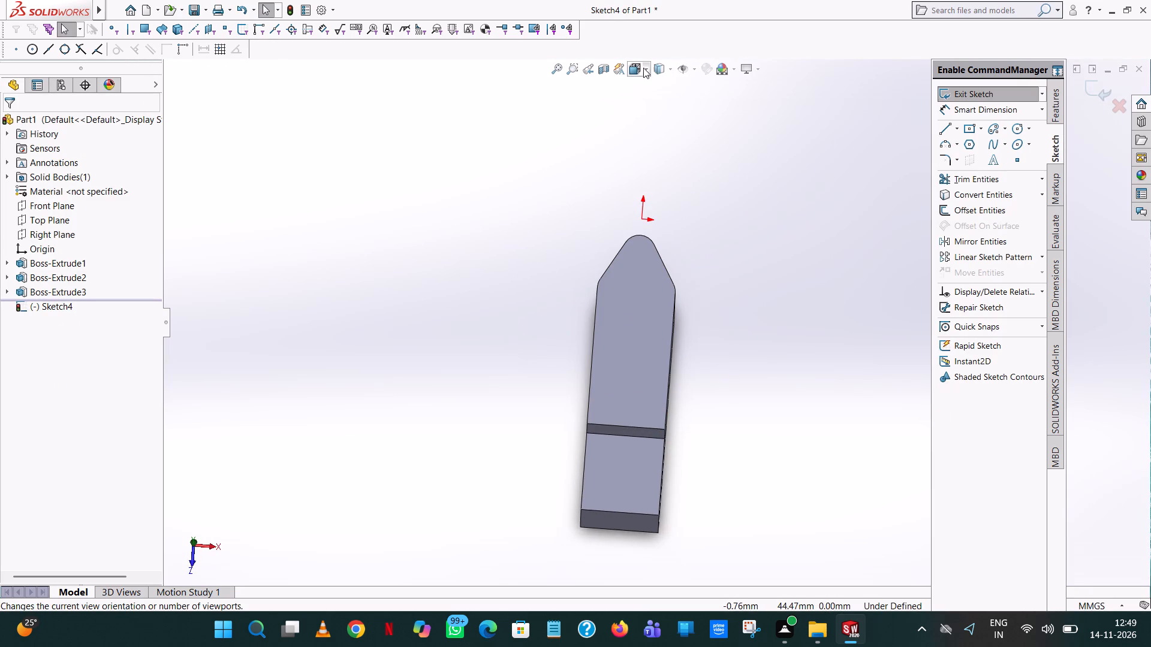
{"action": "left_click", "coordinate": [644, 68]}
{"action": "left_click", "coordinate": [707, 134]}
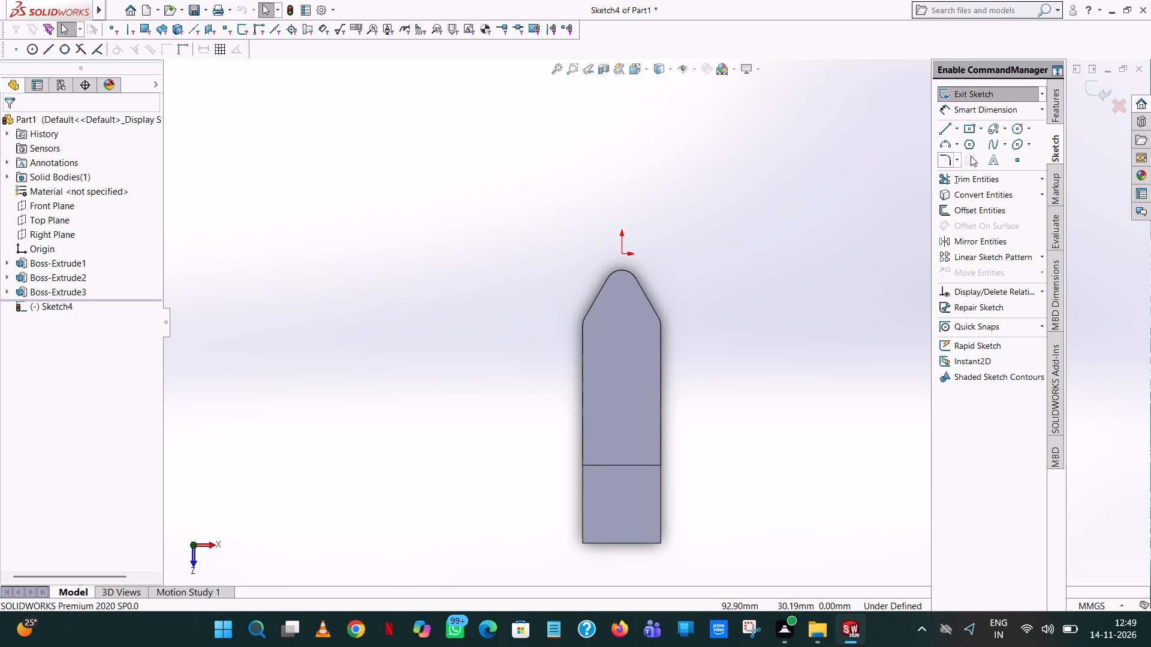
Sketch a 24 mm vertical line from the midpoint of the top face's straight end edge towards the rounded tip.
{"action": "left_click", "coordinate": [947, 128]}
{"action": "scroll", "coordinate": [622, 467], "scroll_direction": "down", "scroll_amount": 4}
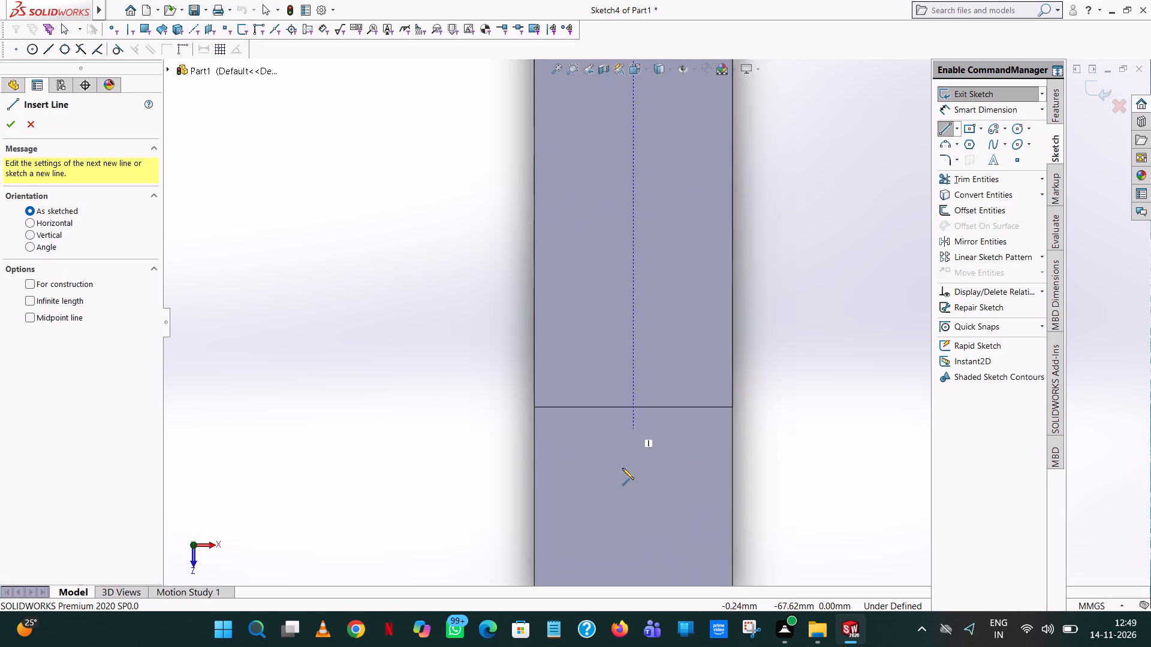
{"action": "scroll", "coordinate": [622, 468], "scroll_direction": "down", "scroll_amount": 2}
{"action": "left_click", "coordinate": [637, 386]}
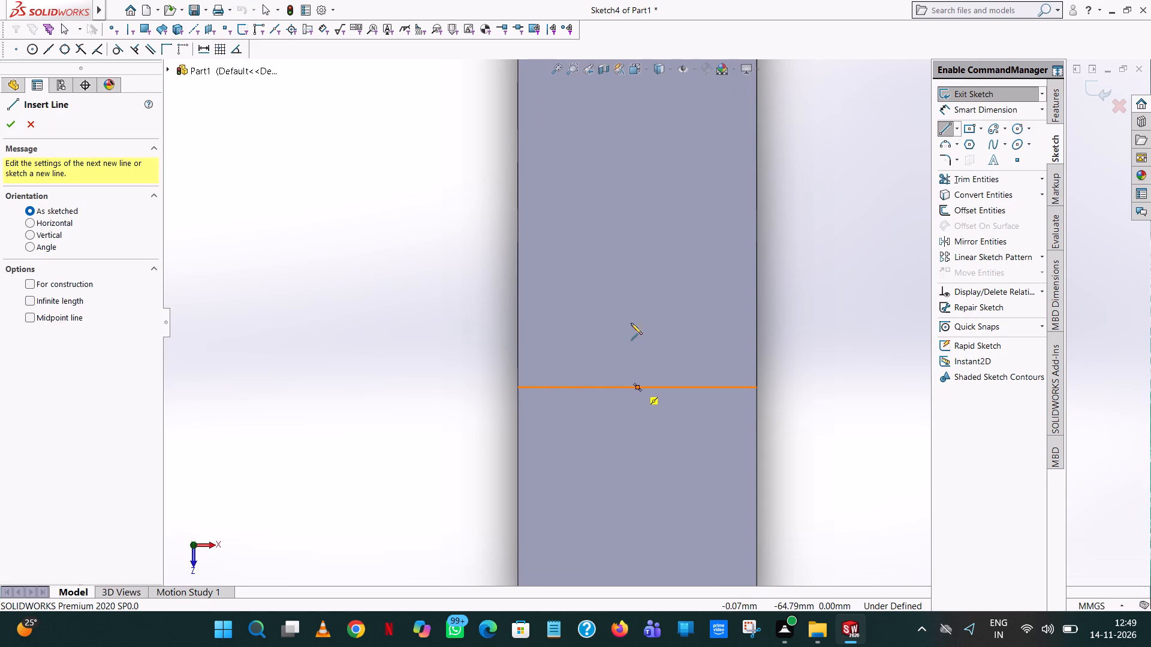
{"action": "left_click", "coordinate": [637, 167]}
{"action": "type", "text": "24"}
{"action": "key", "text": "Return"}
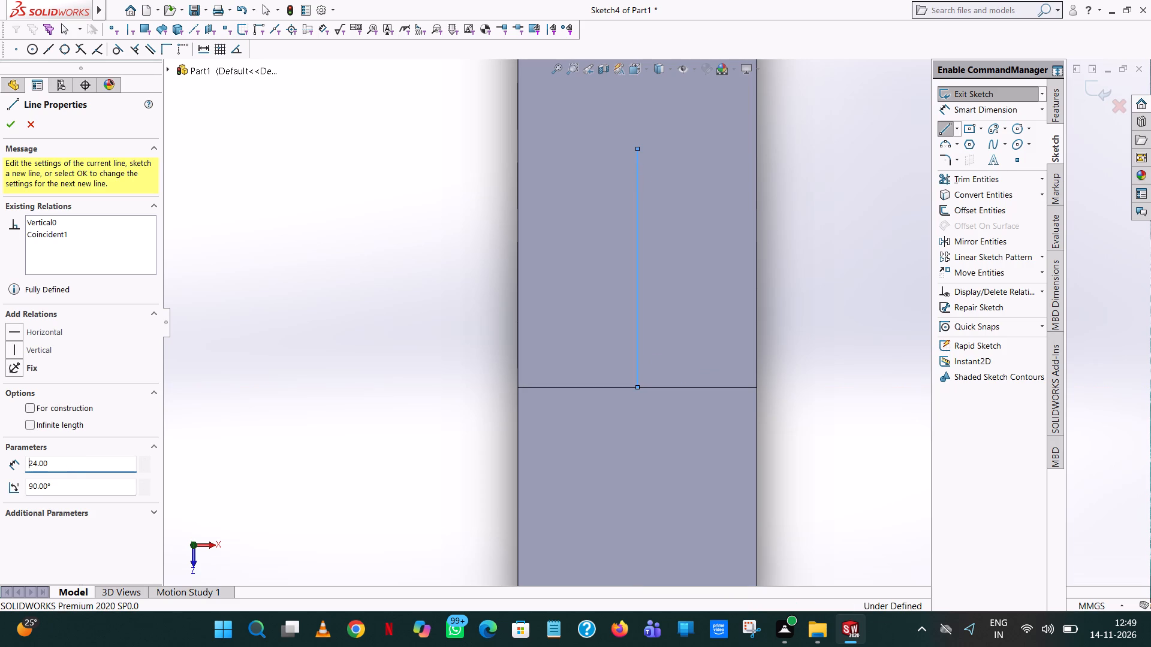
Draw 12 mm horizontal lines from the vertical line's upper end to the jaw's two side edges.
{"action": "scroll", "coordinate": [637, 167], "scroll_direction": "up", "scroll_amount": 5}
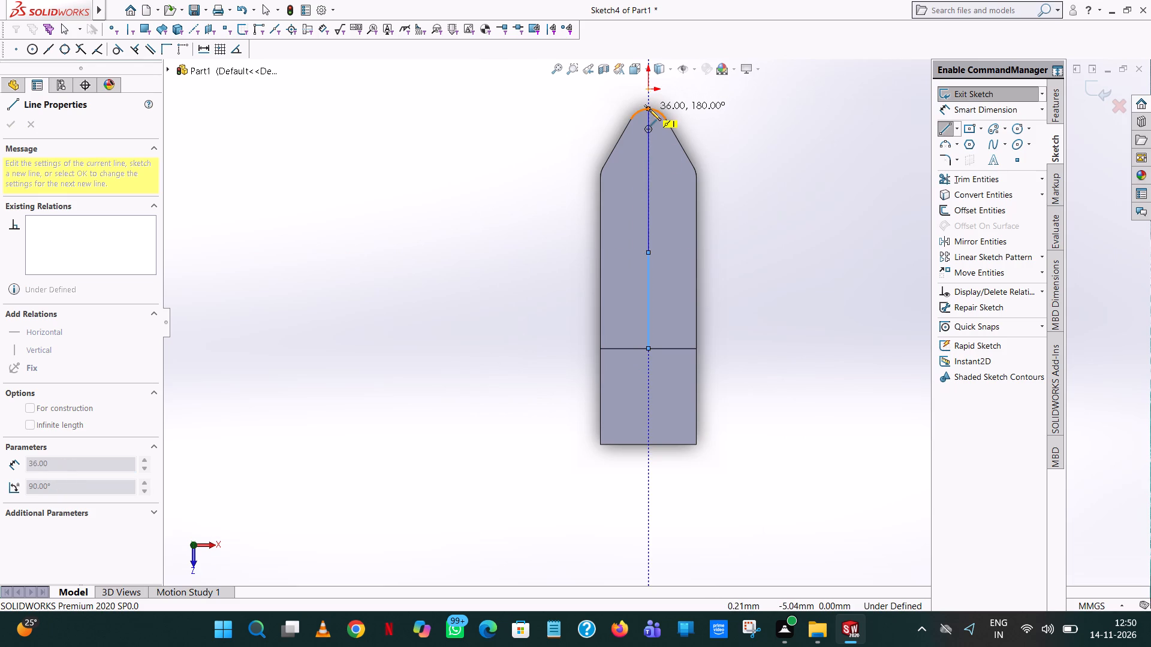
{"action": "scroll", "coordinate": [698, 256], "scroll_direction": "down", "scroll_amount": 4}
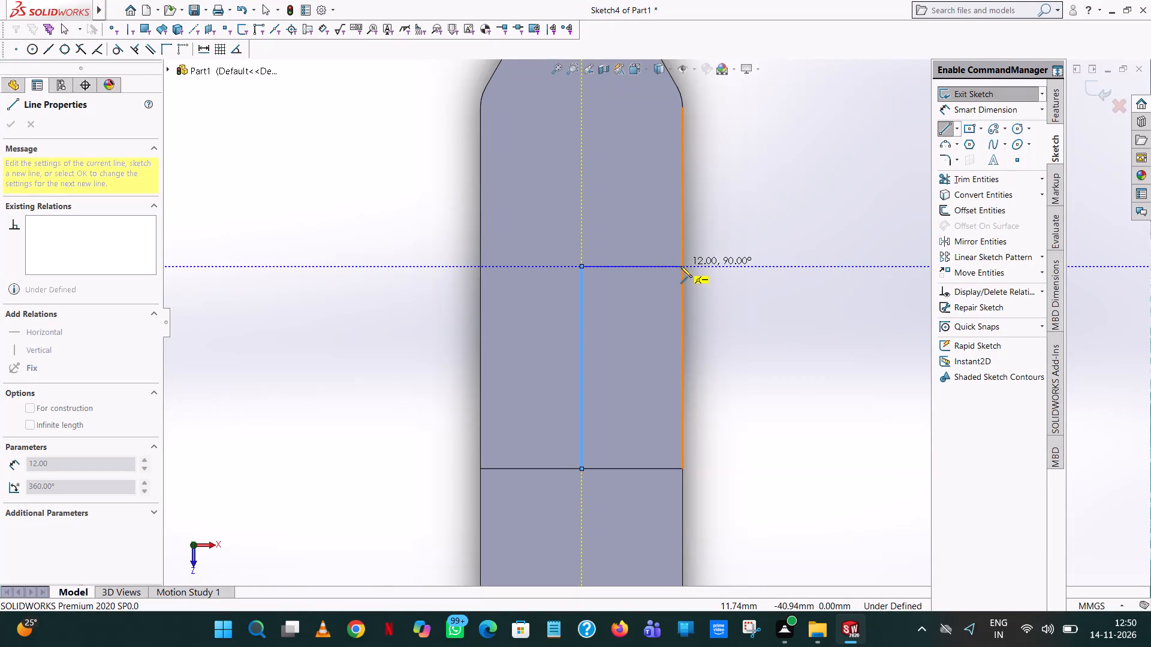
{"action": "left_click", "coordinate": [682, 266]}
{"action": "right_click", "coordinate": [682, 266]}
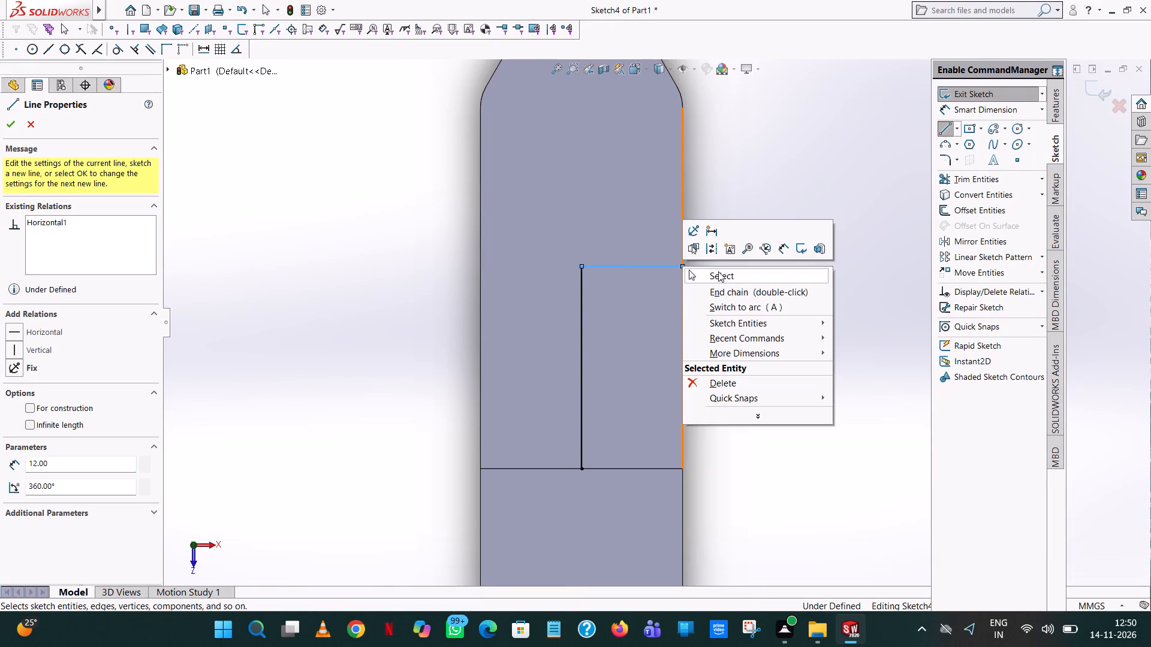
{"action": "left_click", "coordinate": [718, 271]}
{"action": "left_click", "coordinate": [945, 130]}
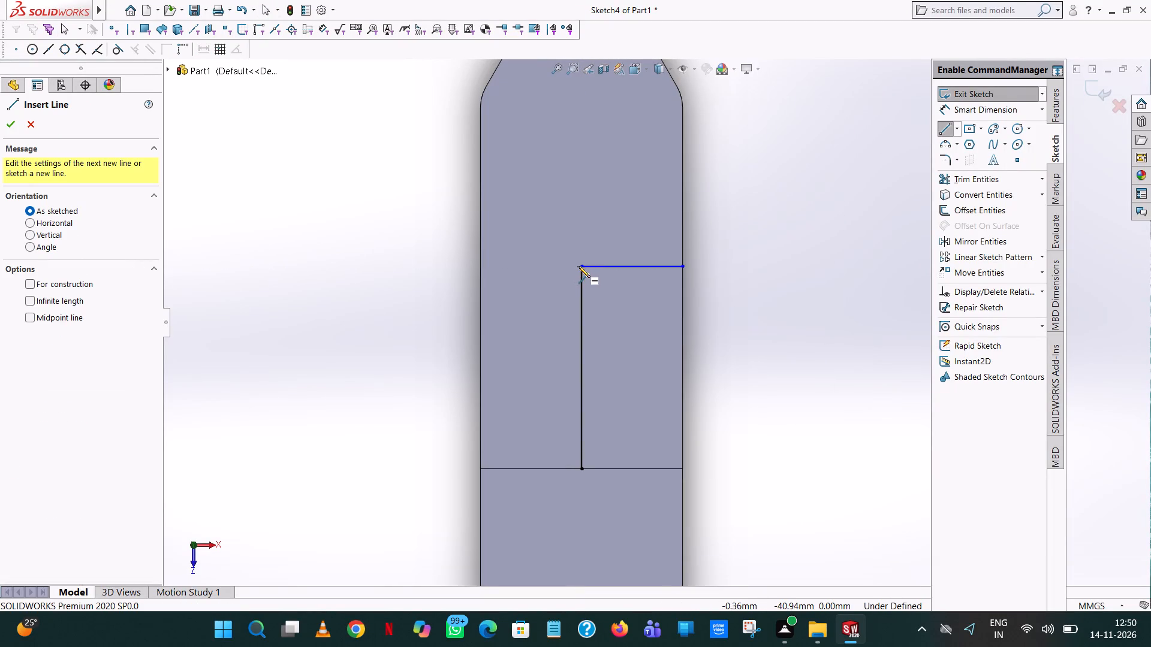
{"action": "left_click", "coordinate": [581, 264]}
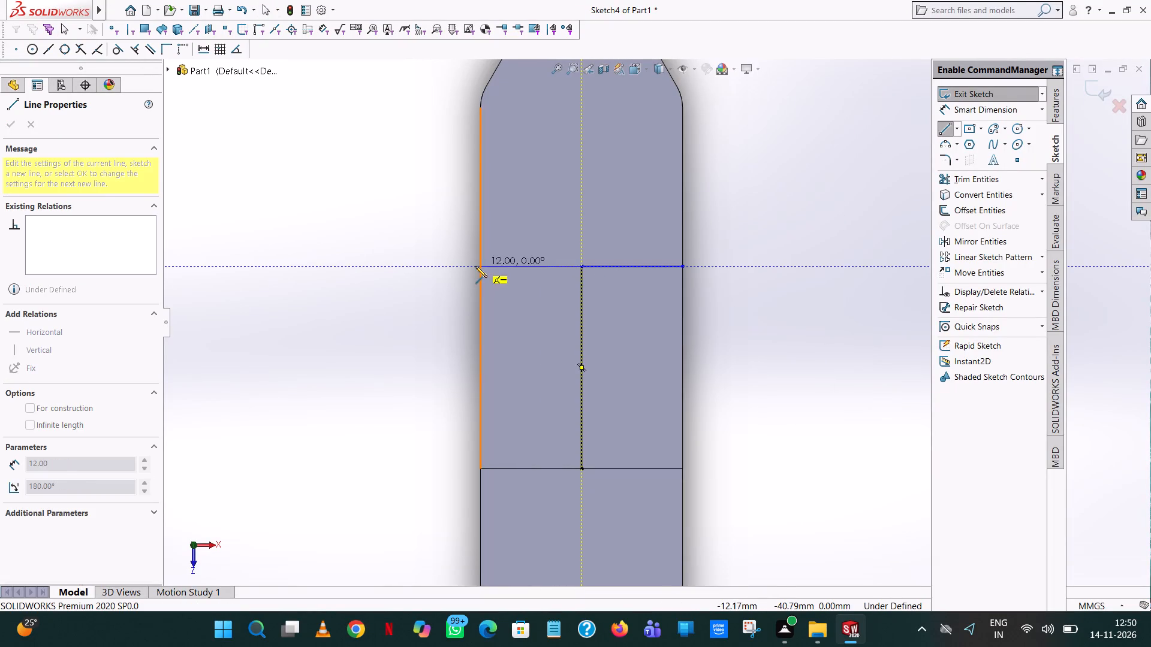
{"action": "left_click", "coordinate": [480, 267]}
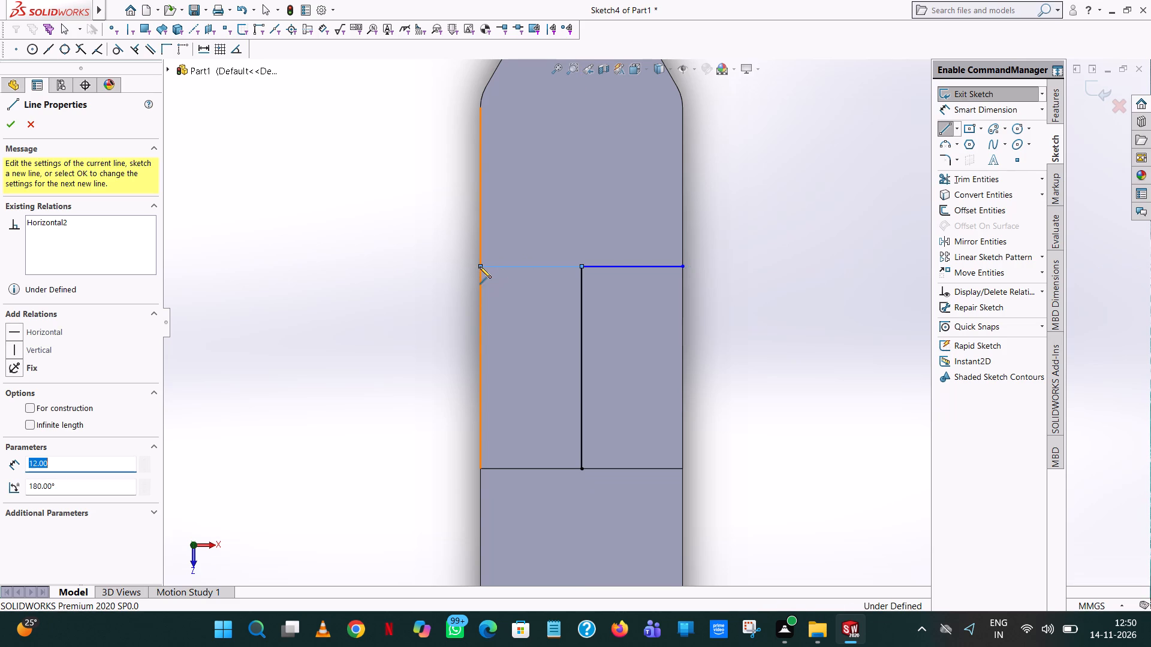
Draw vertical lines about 18.9 mm long from both horizontal line ends along the side edges to the shoulder arcs.
{"action": "left_click", "coordinate": [479, 108]}
{"action": "right_click", "coordinate": [479, 108]}
{"action": "left_click", "coordinate": [503, 119]}
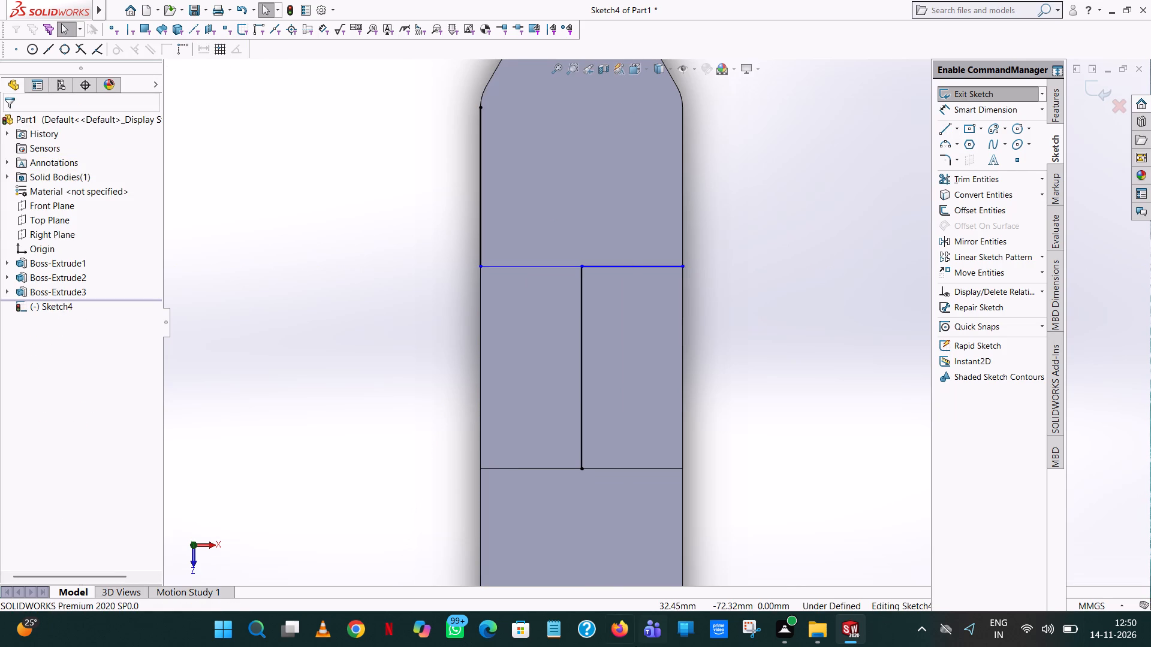
{"action": "scroll", "coordinate": [737, 246], "scroll_direction": "up", "scroll_amount": 3}
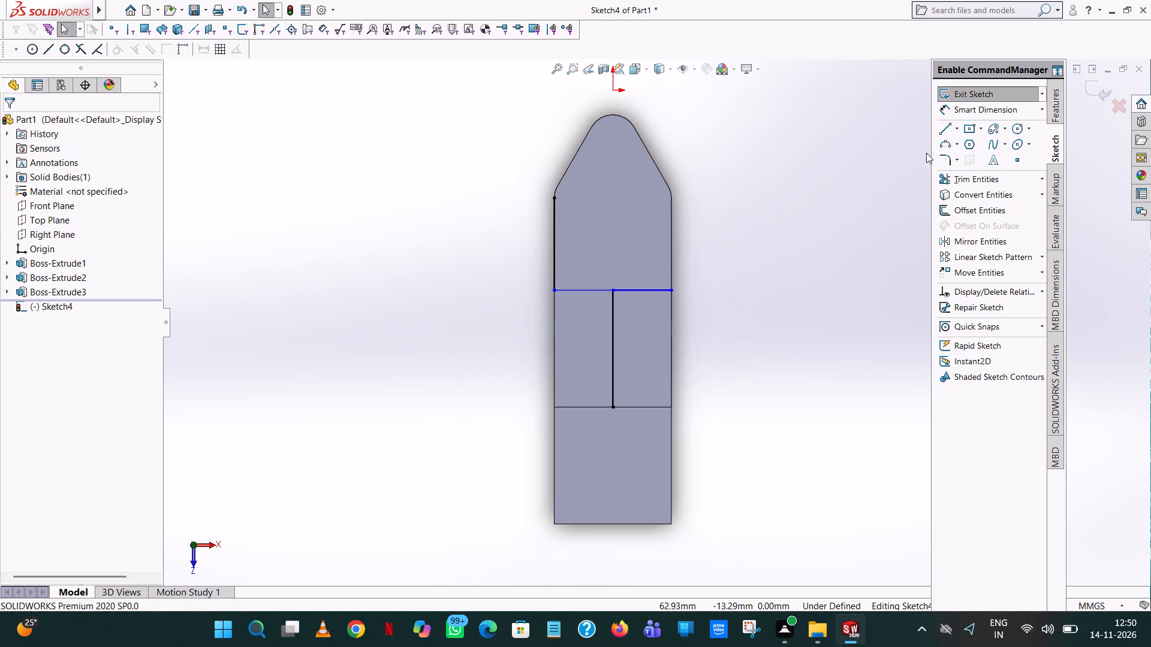
{"action": "left_click", "coordinate": [947, 126]}
{"action": "scroll", "coordinate": [667, 276], "scroll_direction": "down", "scroll_amount": 3}
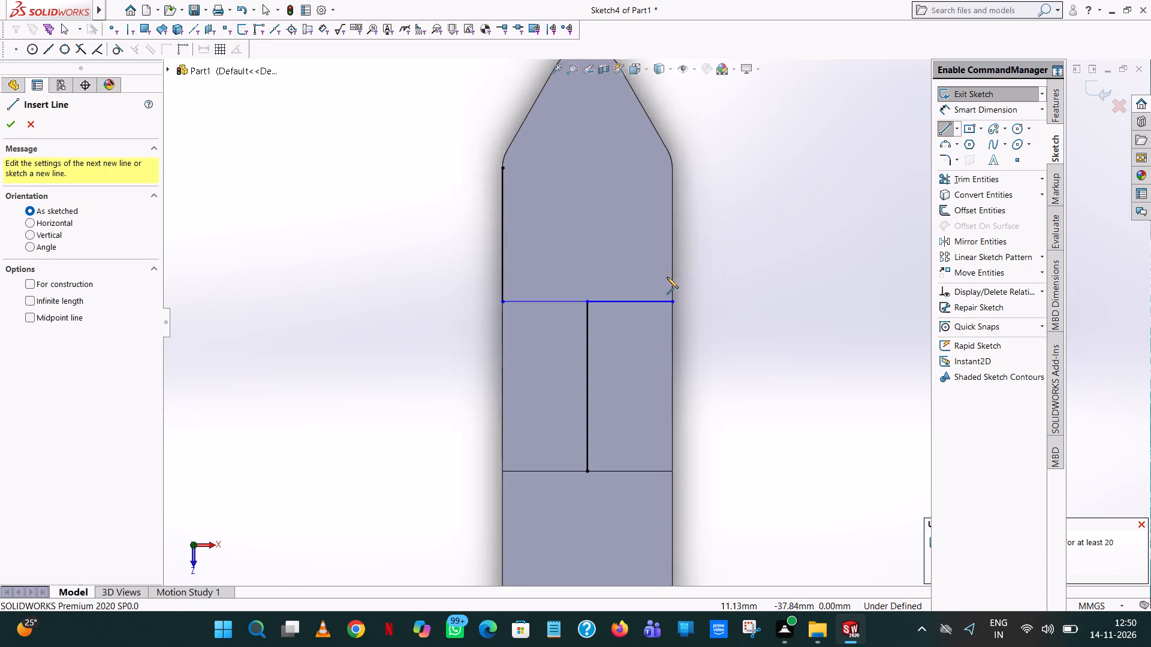
{"action": "scroll", "coordinate": [667, 277], "scroll_direction": "down", "scroll_amount": 3}
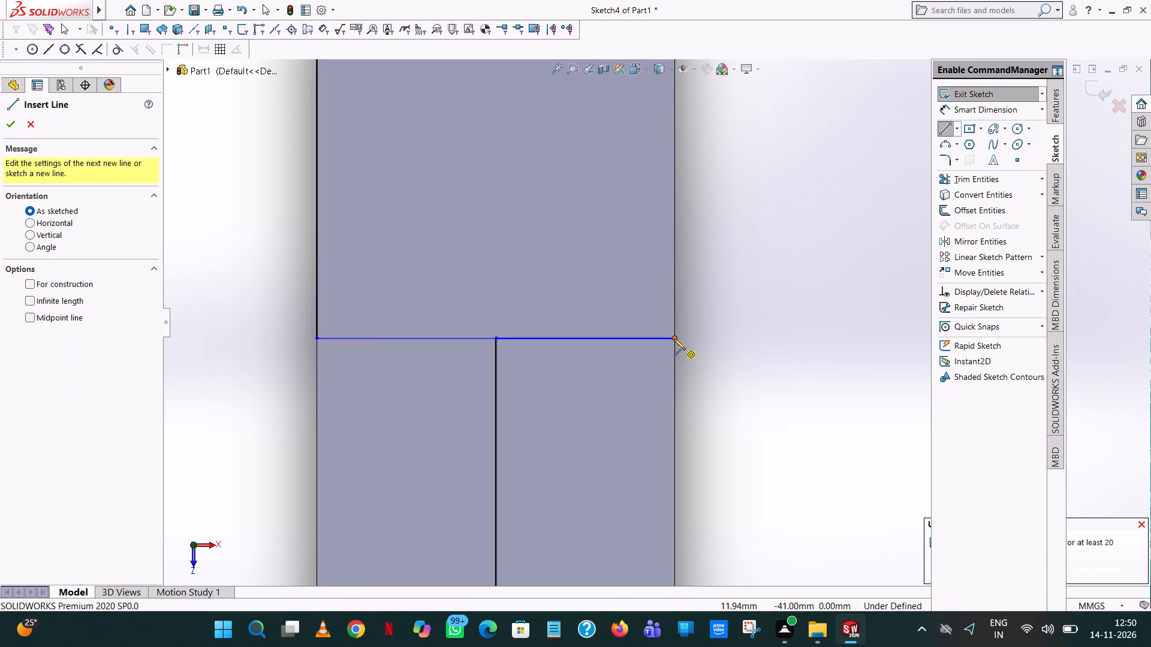
{"action": "left_click", "coordinate": [674, 338]}
{"action": "scroll", "coordinate": [683, 158], "scroll_direction": "up", "scroll_amount": 5}
{"action": "scroll", "coordinate": [655, 229], "scroll_direction": "down", "scroll_amount": 8}
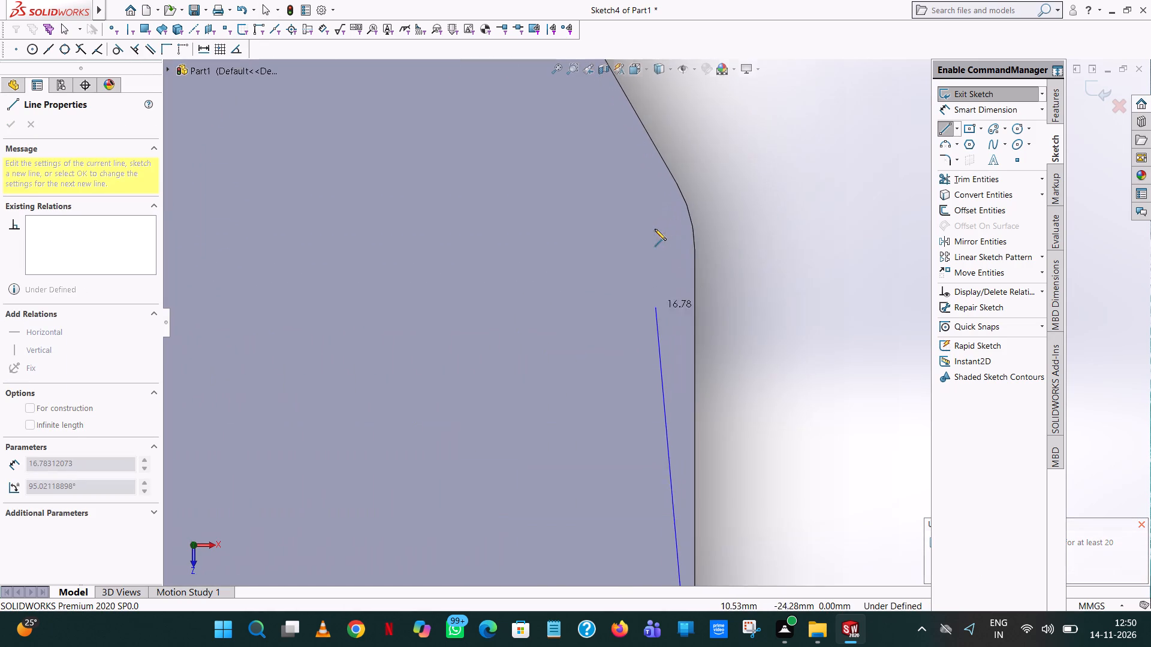
{"action": "left_click", "coordinate": [694, 250]}
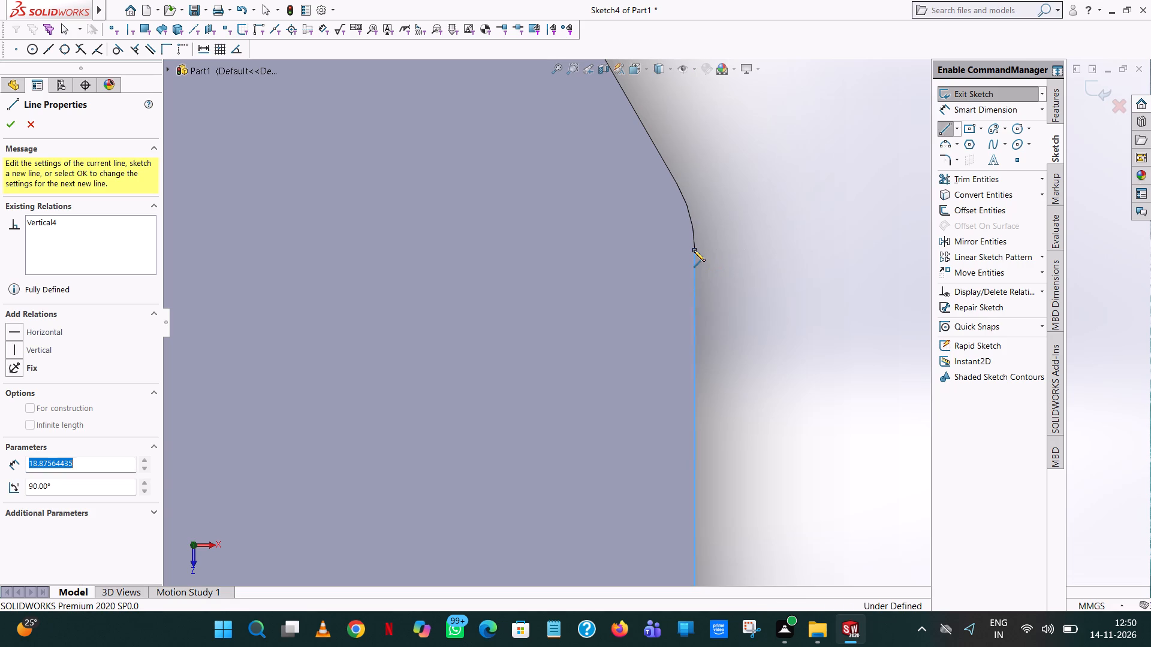
{"action": "right_click", "coordinate": [694, 250]}
{"action": "left_click", "coordinate": [721, 256]}
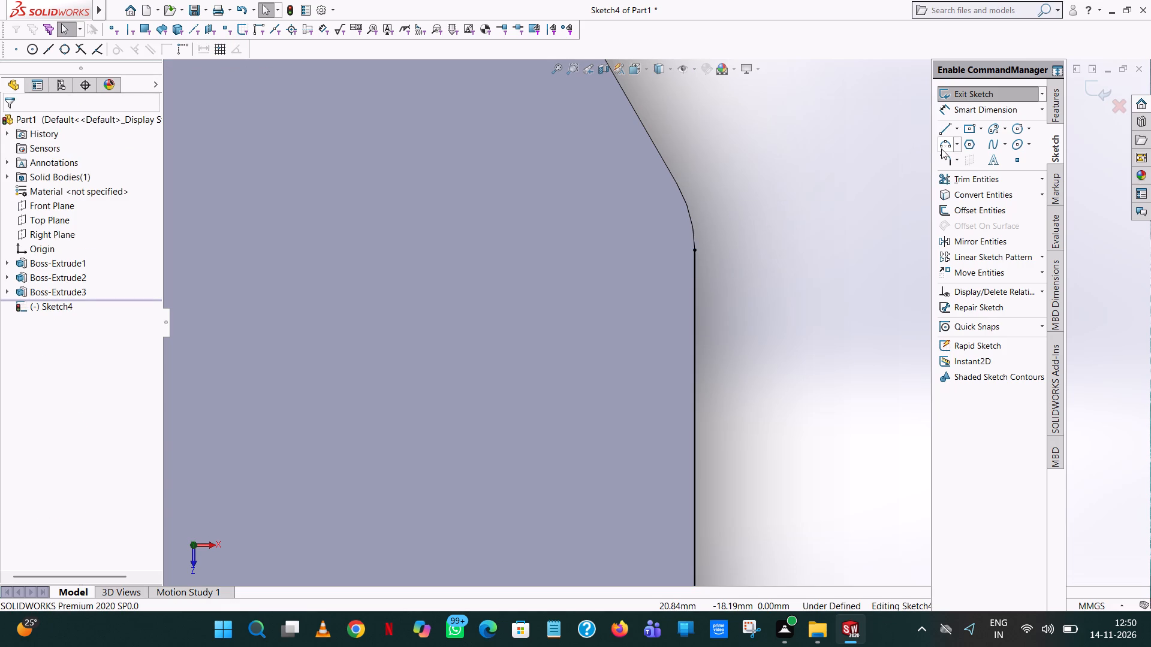
Trace both rounded shoulders of the face with 3-point arcs of 5 mm radius and 30° sweep.
{"action": "left_click", "coordinate": [942, 147]}
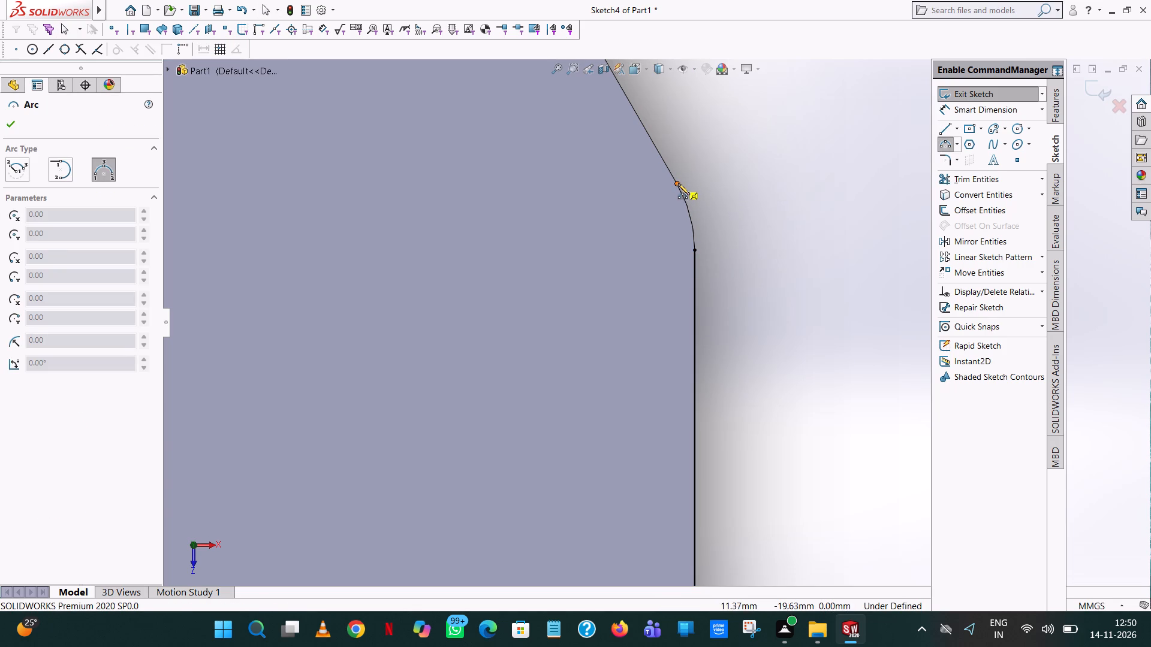
{"action": "left_click", "coordinate": [676, 183]}
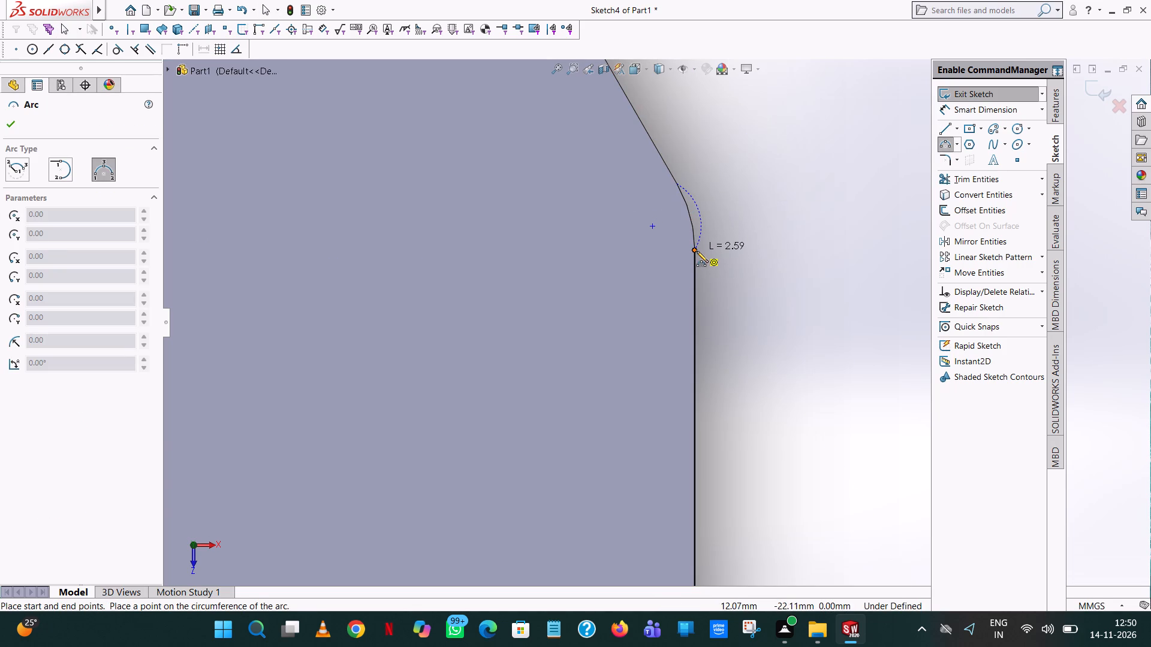
{"action": "left_click", "coordinate": [697, 251]}
{"action": "left_click", "coordinate": [688, 217]}
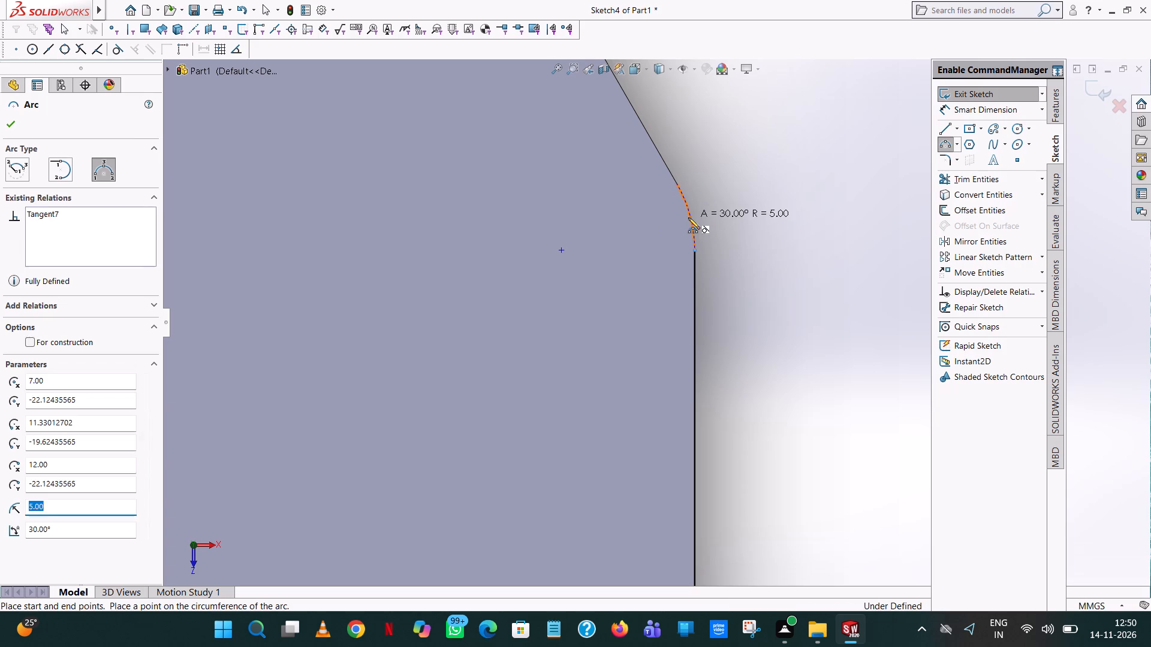
{"action": "right_click", "coordinate": [688, 217]}
{"action": "left_click", "coordinate": [706, 226]}
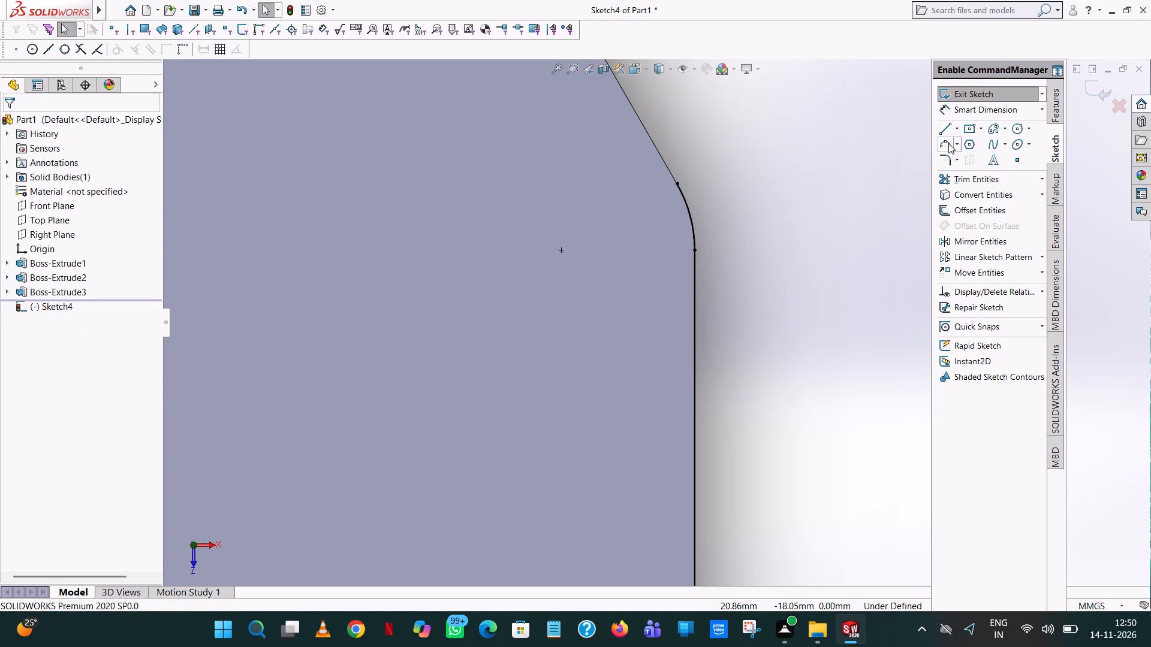
{"action": "left_click", "coordinate": [948, 143]}
{"action": "scroll", "coordinate": [349, 323], "scroll_direction": "up", "scroll_amount": 7}
{"action": "scroll", "coordinate": [313, 283], "scroll_direction": "down", "scroll_amount": 5}
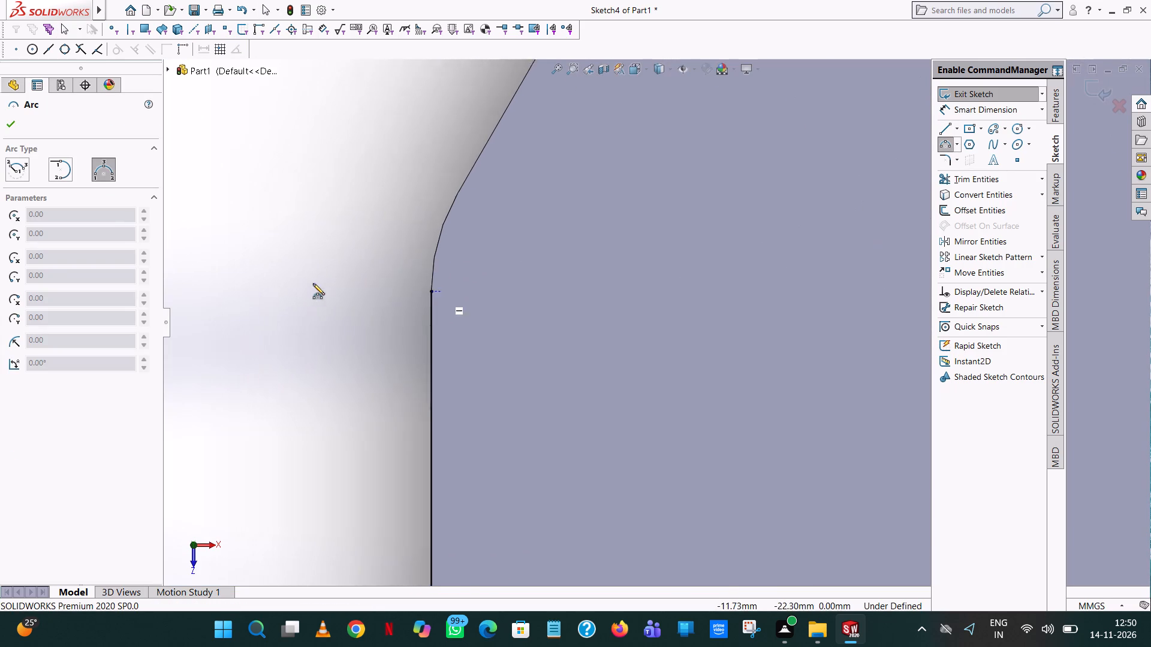
{"action": "scroll", "coordinate": [313, 283], "scroll_direction": "down", "scroll_amount": 1}
{"action": "left_click", "coordinate": [471, 295]}
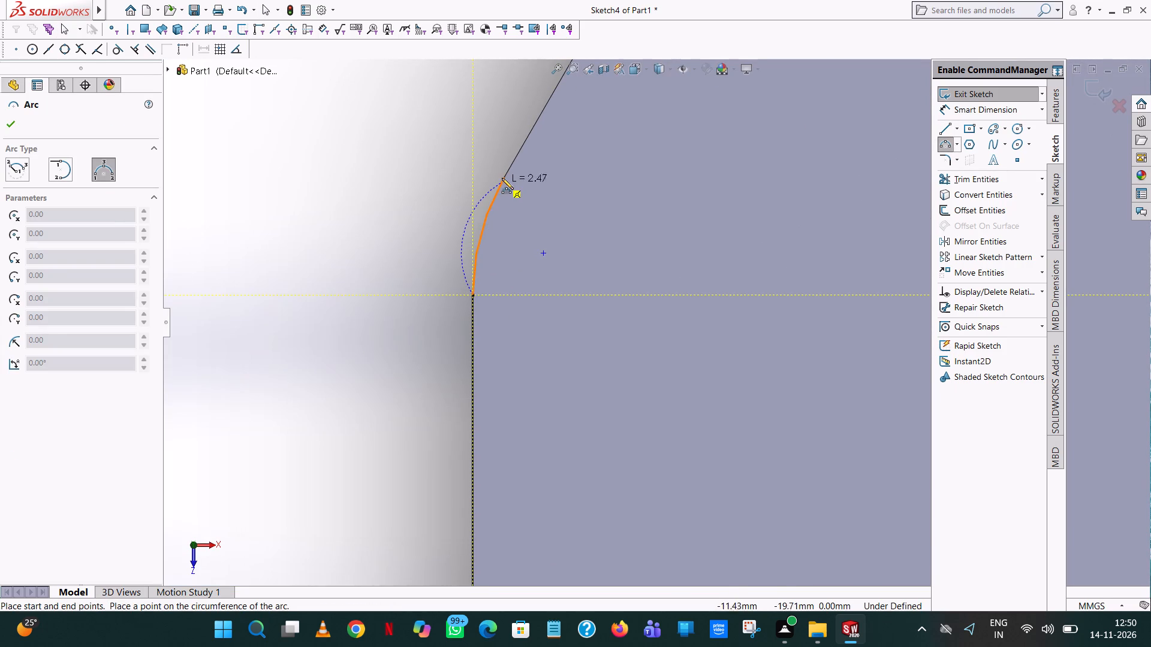
{"action": "left_click", "coordinate": [504, 176]}
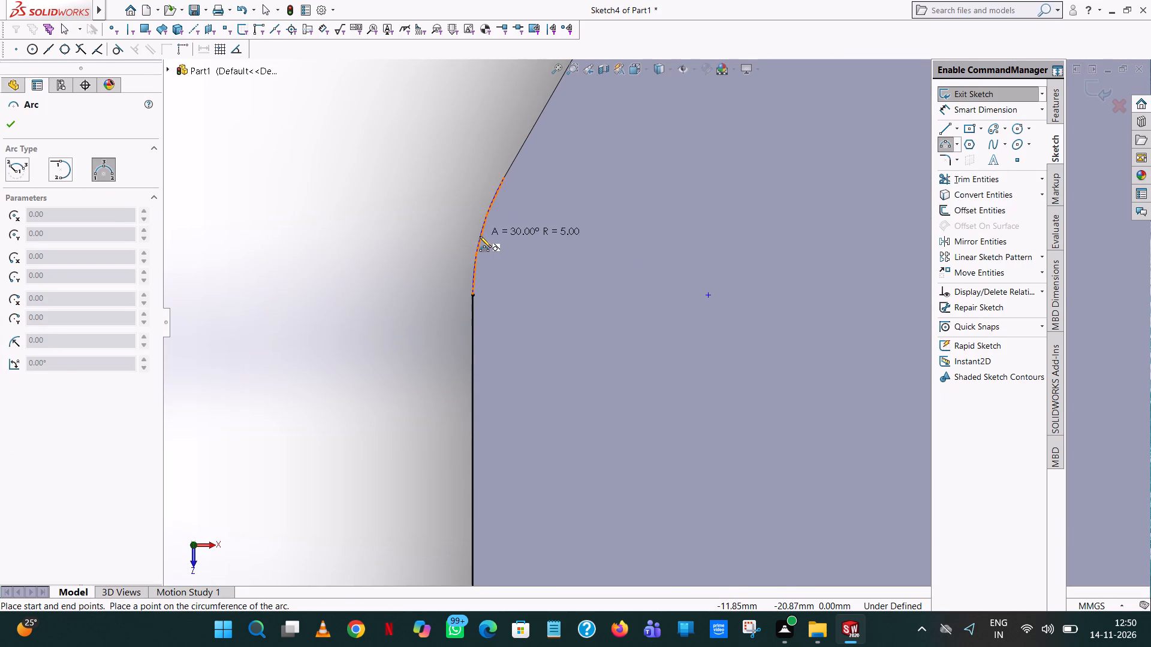
{"action": "left_click", "coordinate": [480, 236]}
{"action": "right_click", "coordinate": [480, 236]}
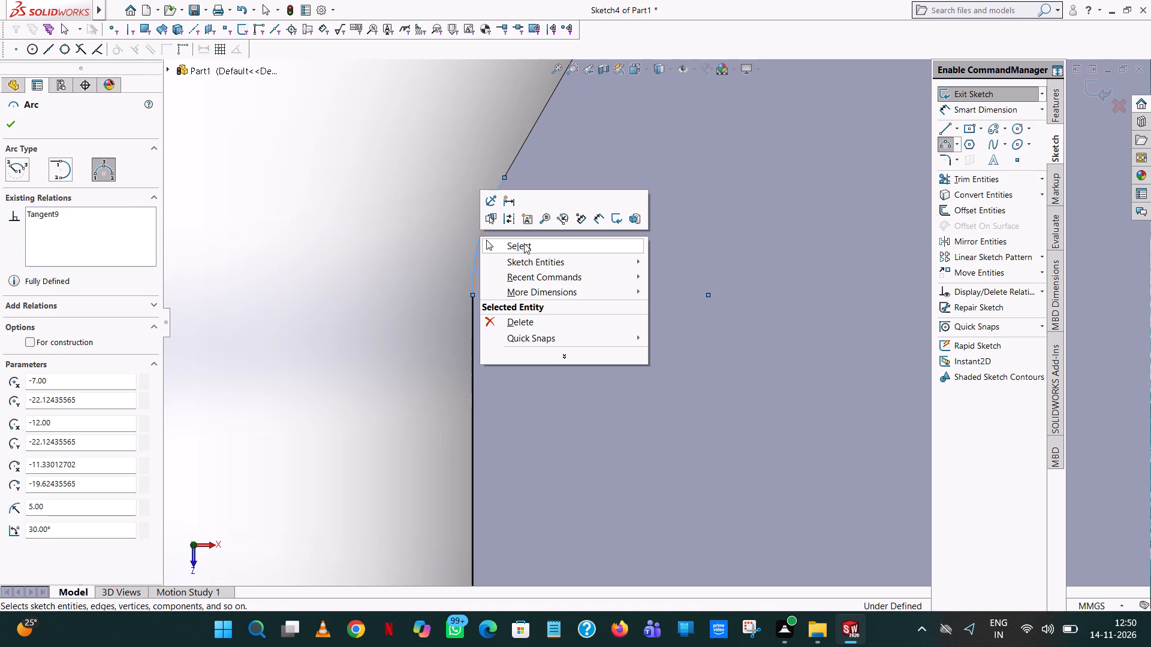
{"action": "left_click", "coordinate": [524, 243]}
Trace the rounded tip of the face with a 3-point arc of 5 mm radius and 120° sweep.
{"action": "scroll", "coordinate": [603, 272], "scroll_direction": "up", "scroll_amount": 7}
{"action": "scroll", "coordinate": [813, 220], "scroll_direction": "up", "scroll_amount": 3}
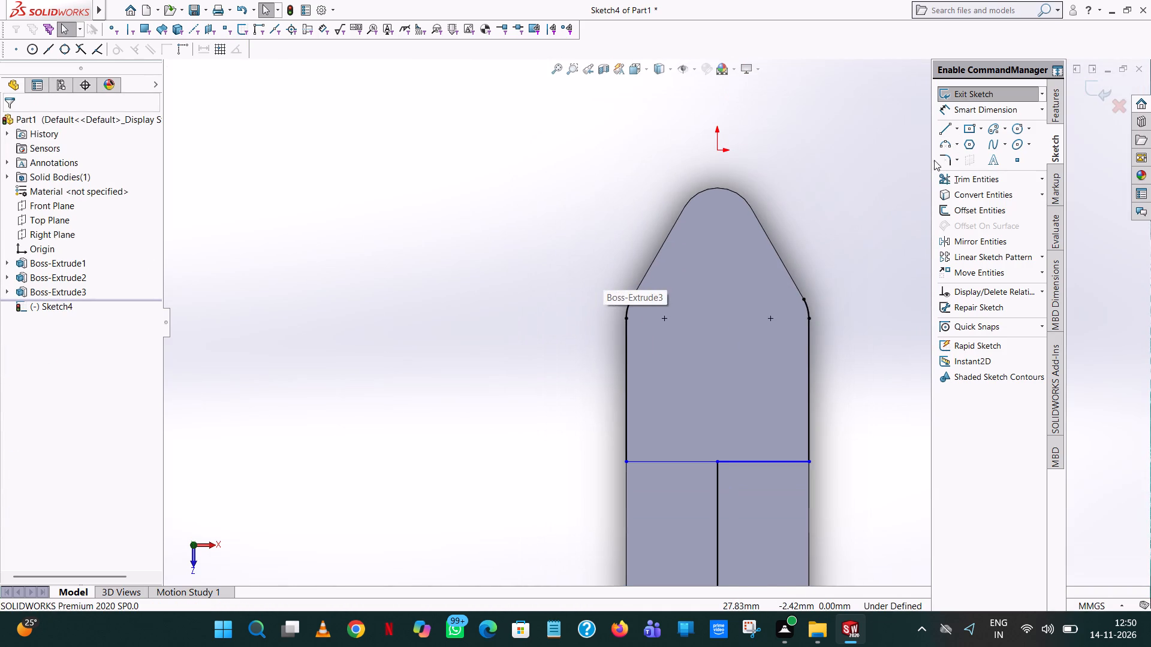
{"action": "left_click", "coordinate": [946, 143]}
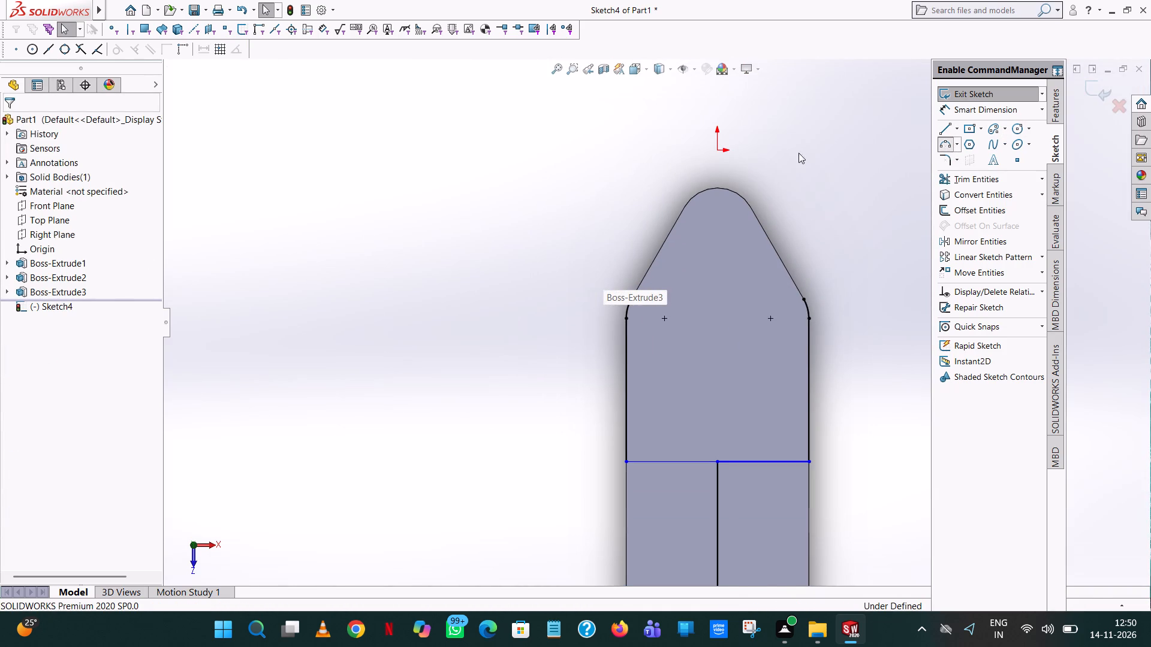
{"action": "scroll", "coordinate": [719, 189], "scroll_direction": "down", "scroll_amount": 2}
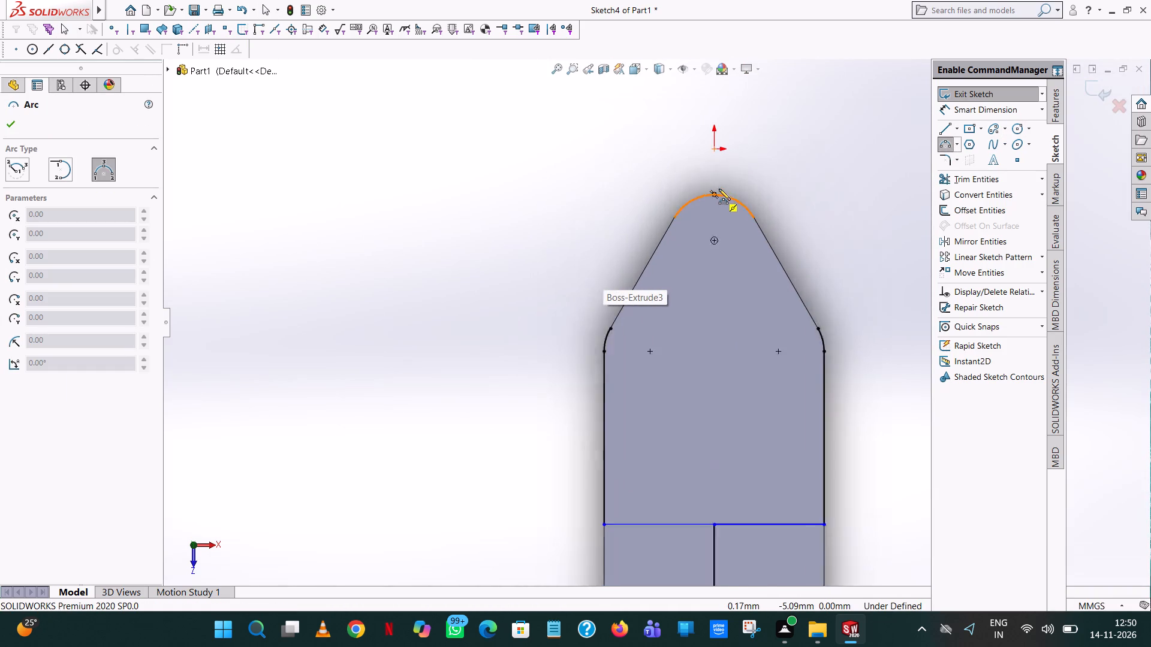
{"action": "scroll", "coordinate": [719, 189], "scroll_direction": "down", "scroll_amount": 3}
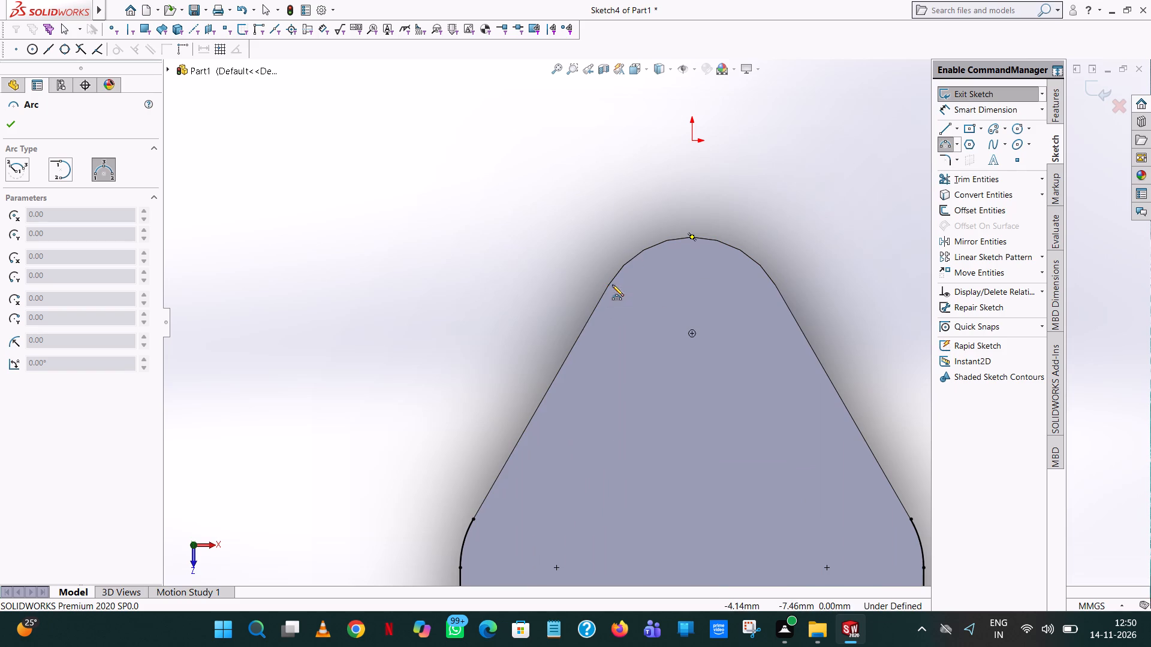
{"action": "left_click", "coordinate": [607, 285]}
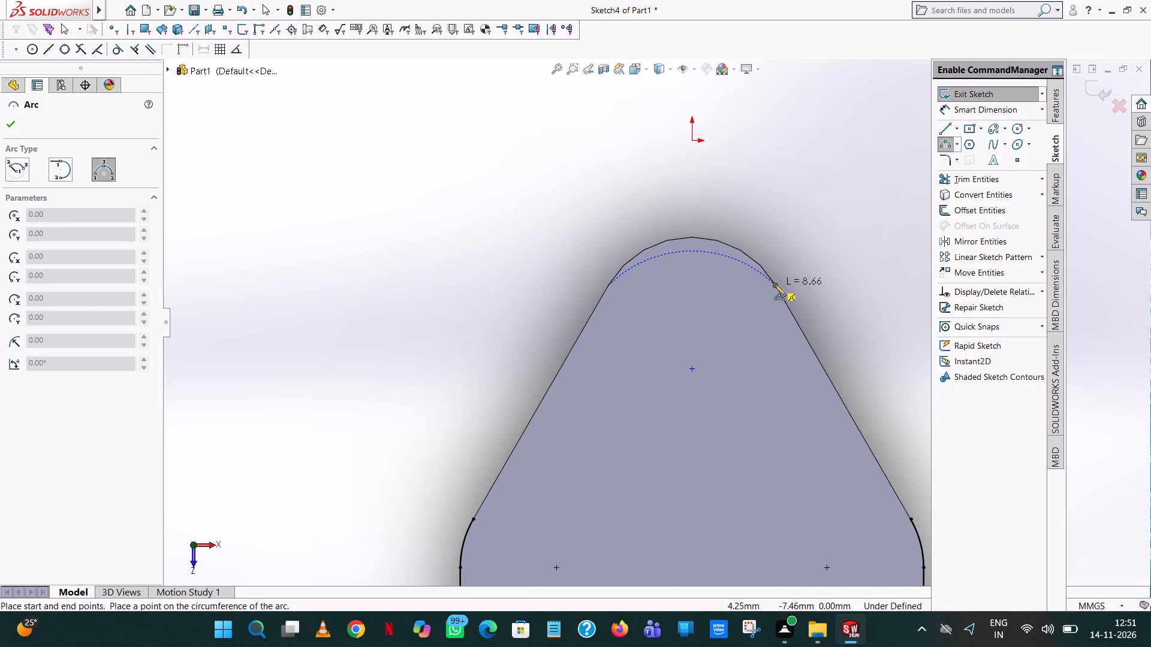
{"action": "left_click", "coordinate": [775, 285]}
{"action": "left_click", "coordinate": [715, 240]}
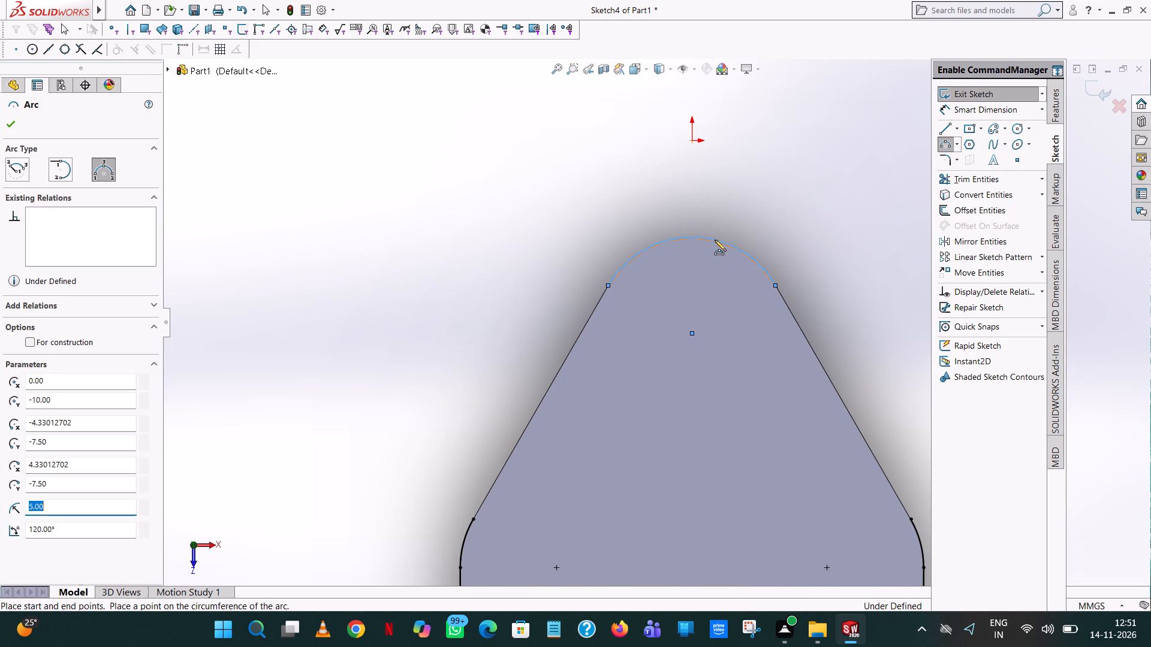
{"action": "right_click", "coordinate": [715, 240]}
{"action": "left_click", "coordinate": [752, 251]}
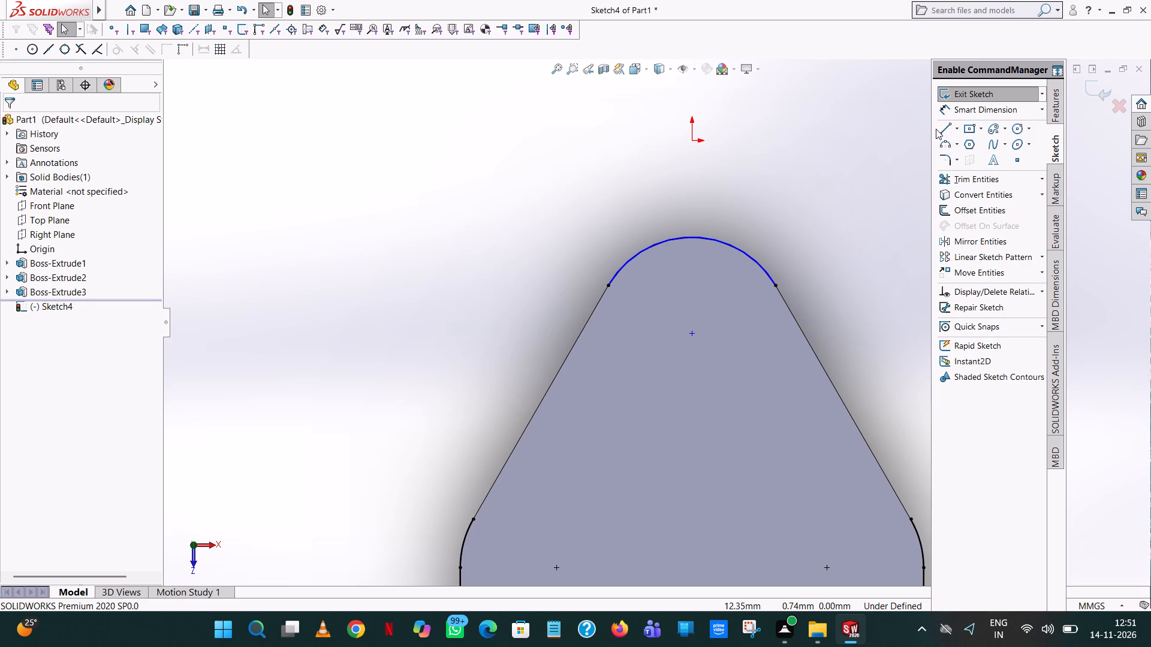
Draw two slanted 14 mm lines along the face edges, joining the shoulder arcs to the ends of the tip arc.
{"action": "left_click", "coordinate": [941, 131]}
{"action": "left_click", "coordinate": [911, 517]}
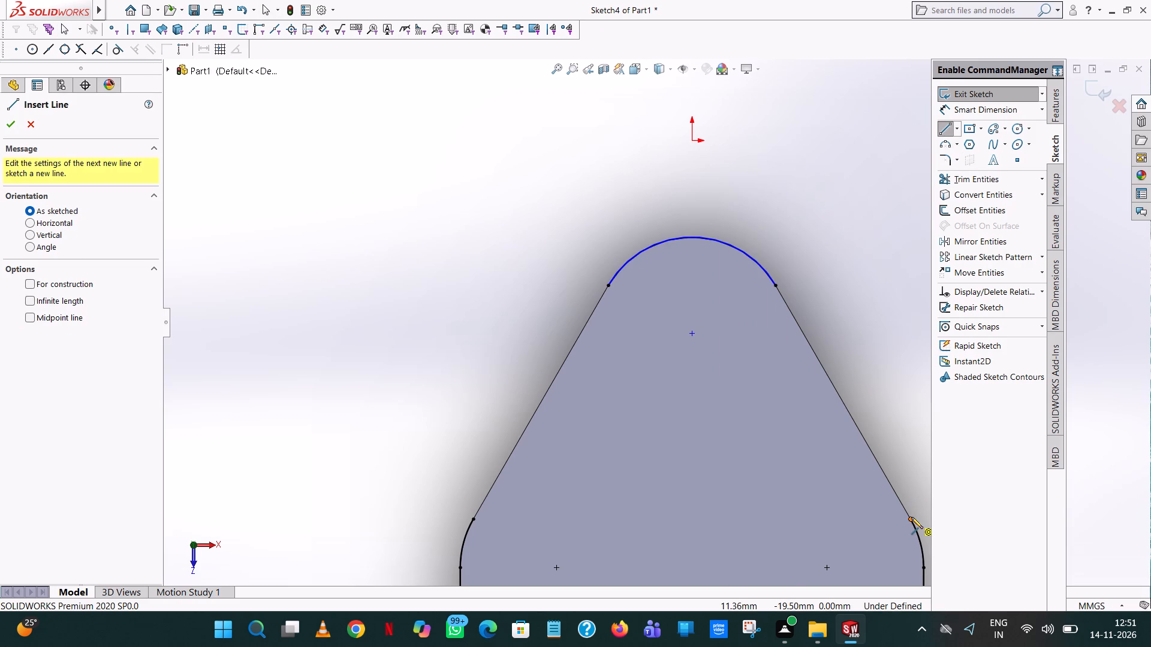
{"action": "left_click", "coordinate": [776, 287]}
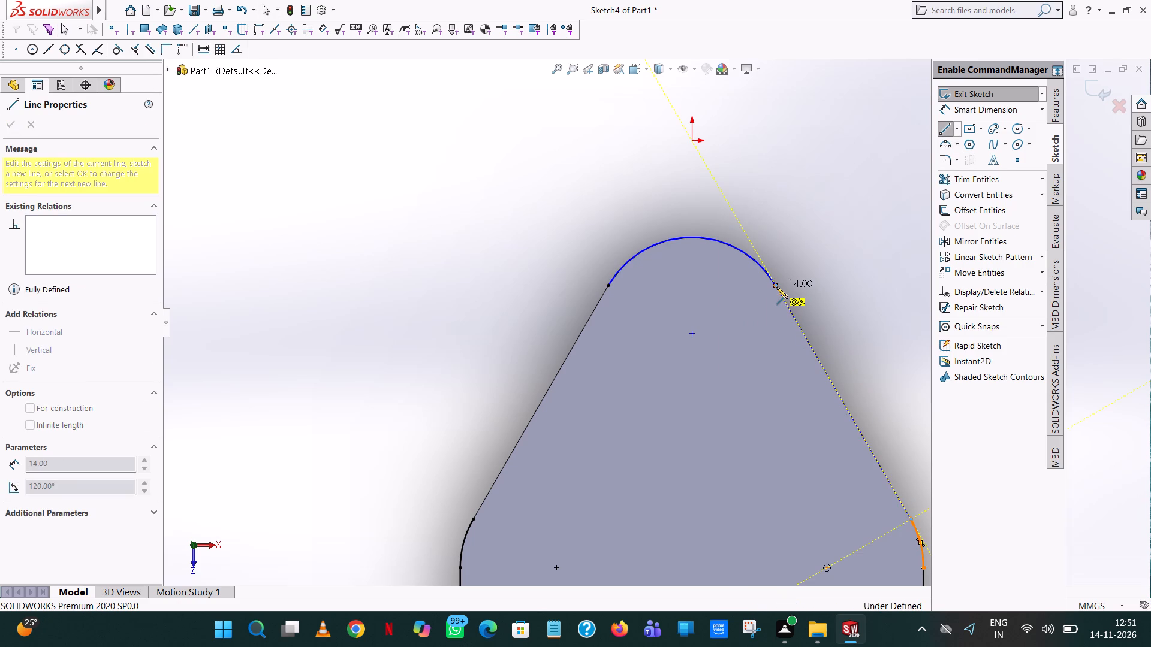
{"action": "left_click", "coordinate": [607, 285]}
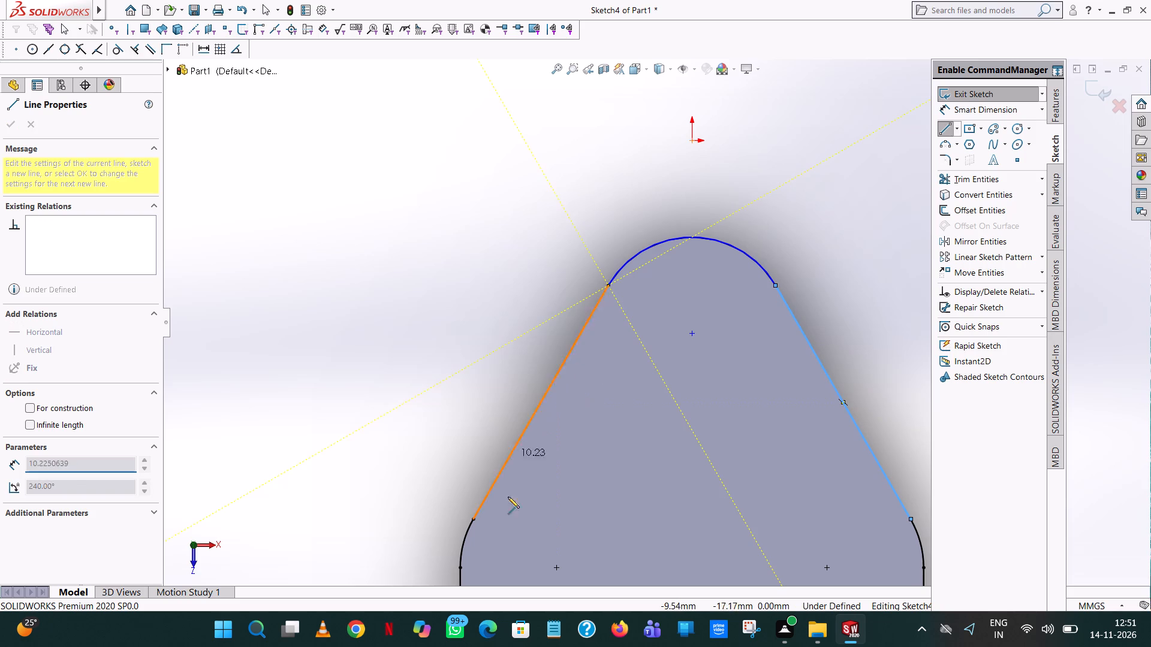
{"action": "left_click", "coordinate": [473, 519]}
{"action": "right_click", "coordinate": [473, 519]}
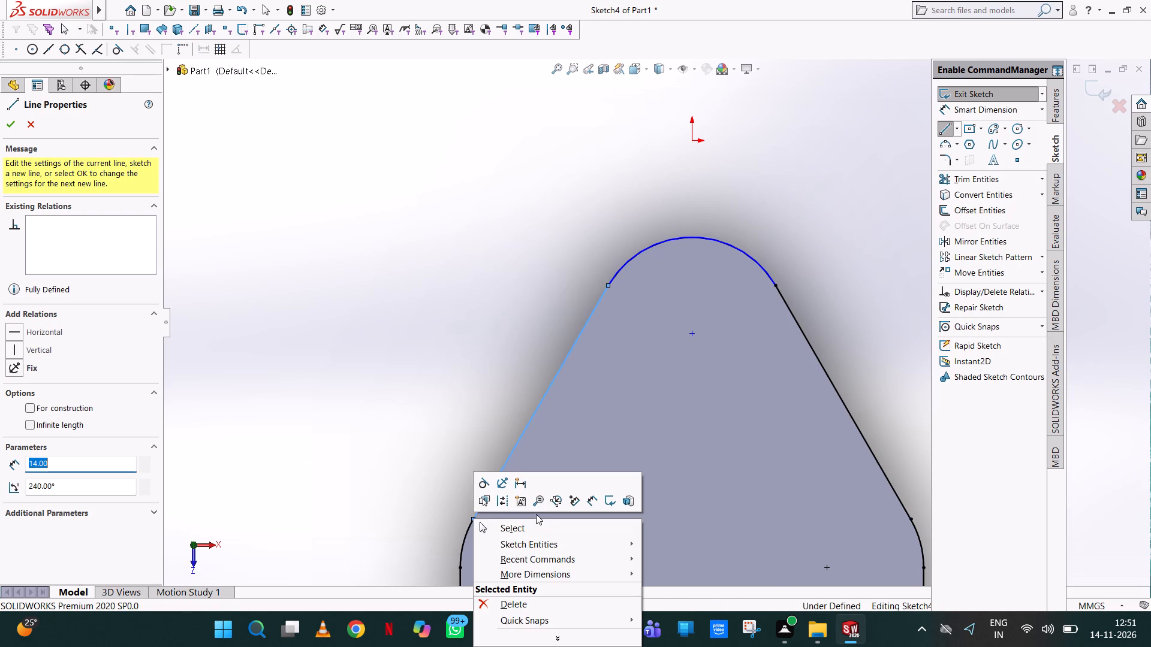
{"action": "left_click", "coordinate": [533, 524]}
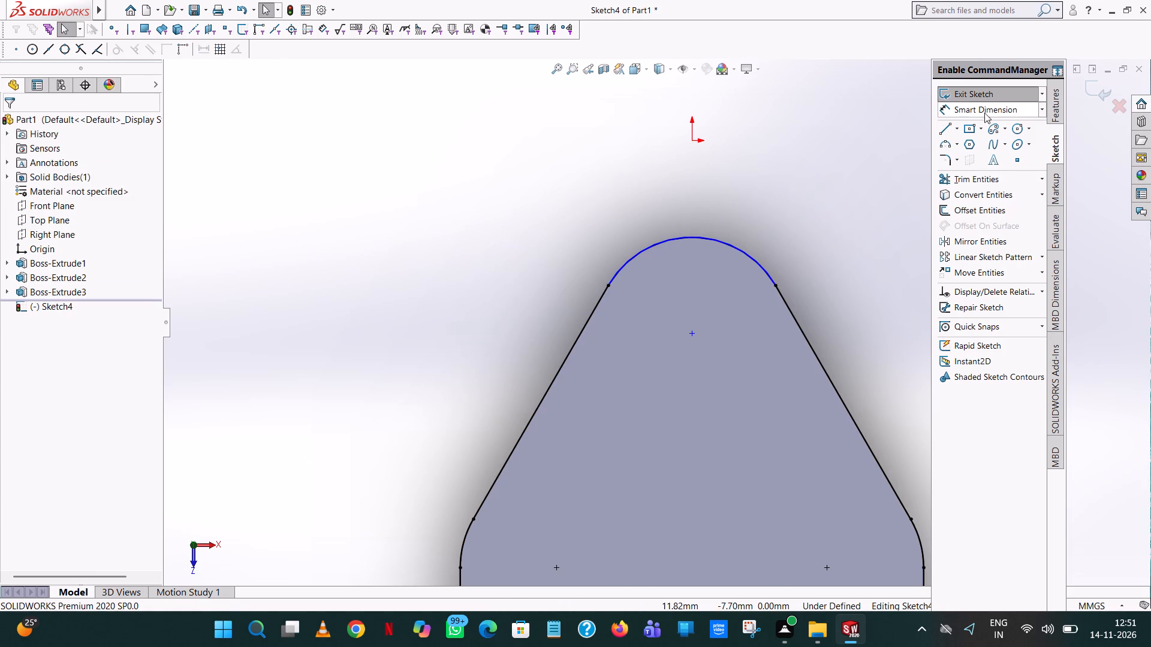
Dimension the rounded tip arc with a radius of 5 mm.
{"action": "left_click", "coordinate": [984, 110]}
{"action": "left_click", "coordinate": [724, 244]}
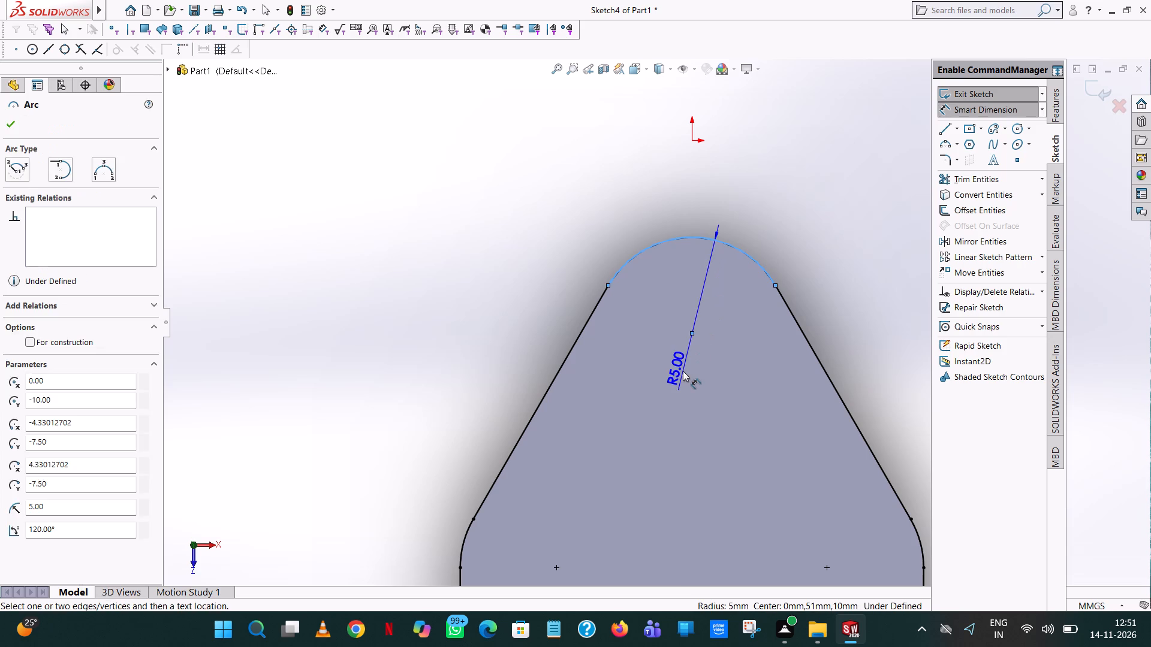
{"action": "left_click", "coordinate": [683, 371]}
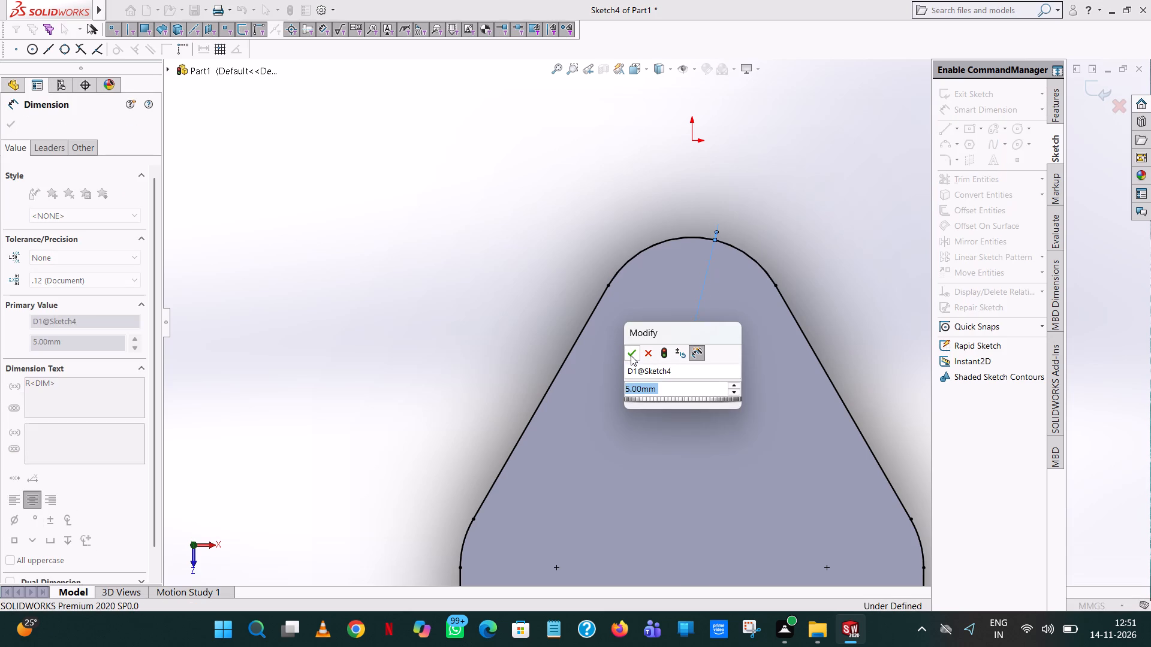
{"action": "left_click", "coordinate": [631, 355]}
{"action": "left_click", "coordinate": [862, 264]}
Trim away the vertical centre line below the profile's horizontal closing line, using Trim to closest.
{"action": "scroll", "coordinate": [791, 331], "scroll_direction": "up", "scroll_amount": 12}
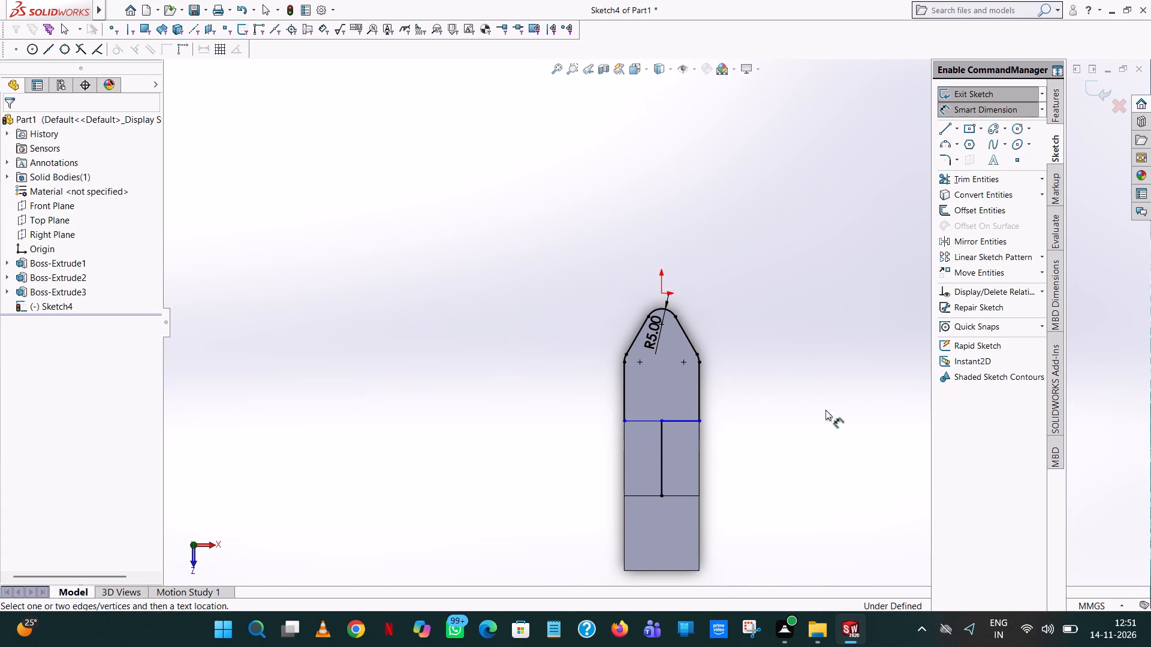
{"action": "left_click", "coordinate": [1004, 183]}
{"action": "left_click", "coordinate": [661, 467]}
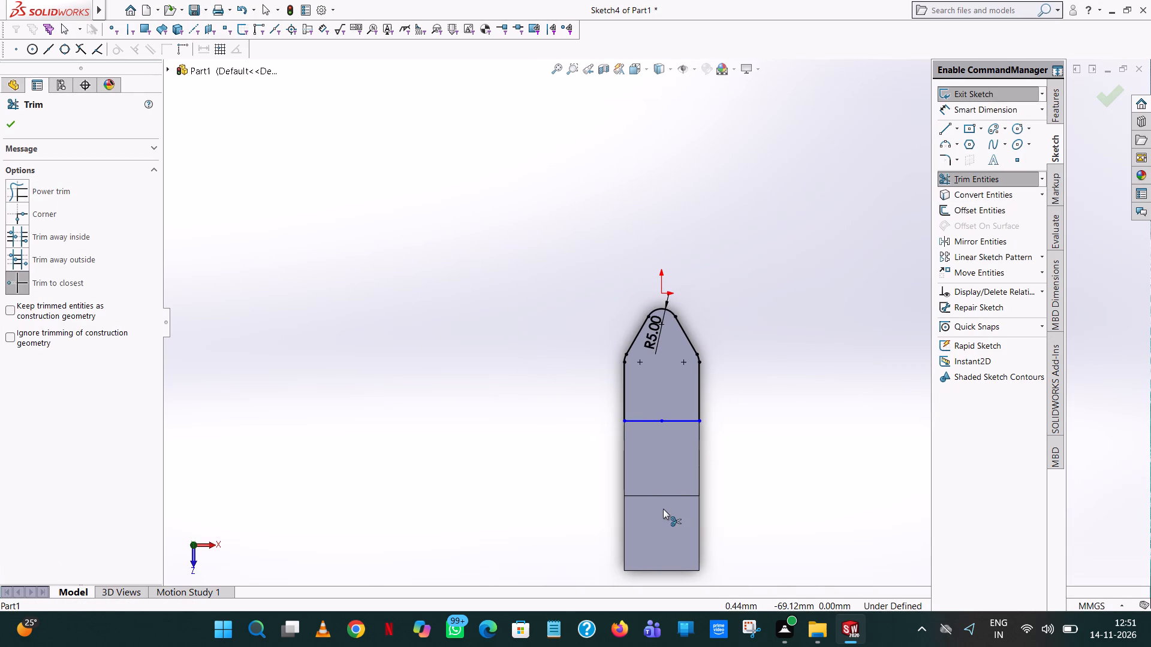
{"action": "left_click", "coordinate": [673, 495]}
{"action": "left_click", "coordinate": [6, 131]}
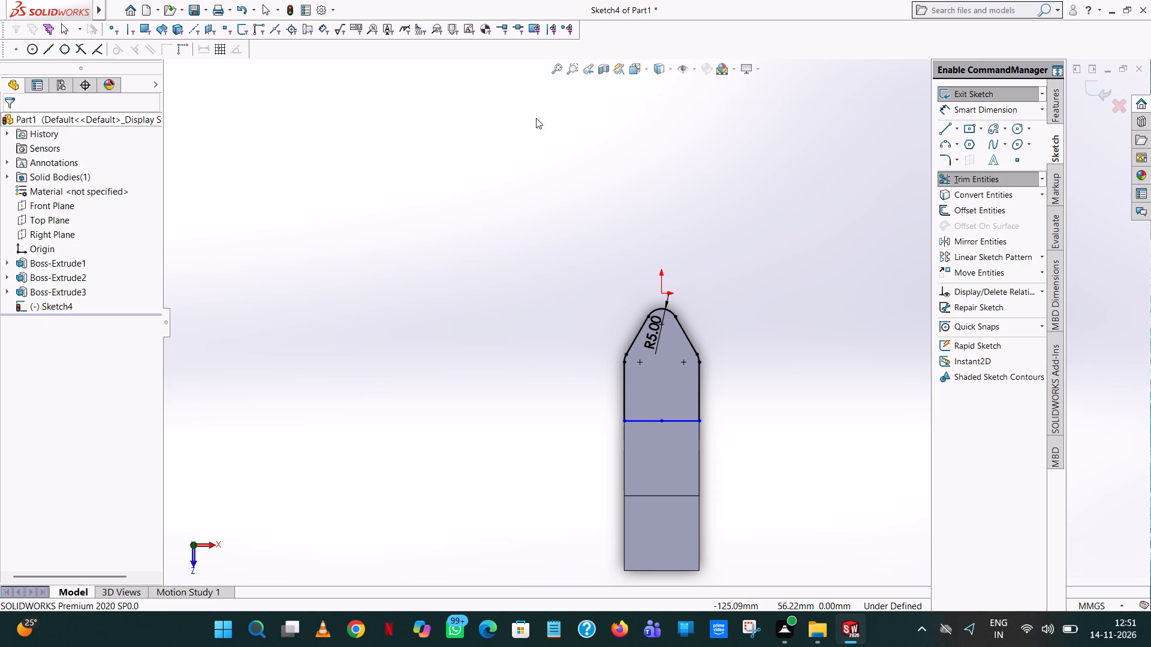
Dimension the profile's horizontal closing line 41 mm from the origin.
{"action": "left_click", "coordinate": [1032, 107]}
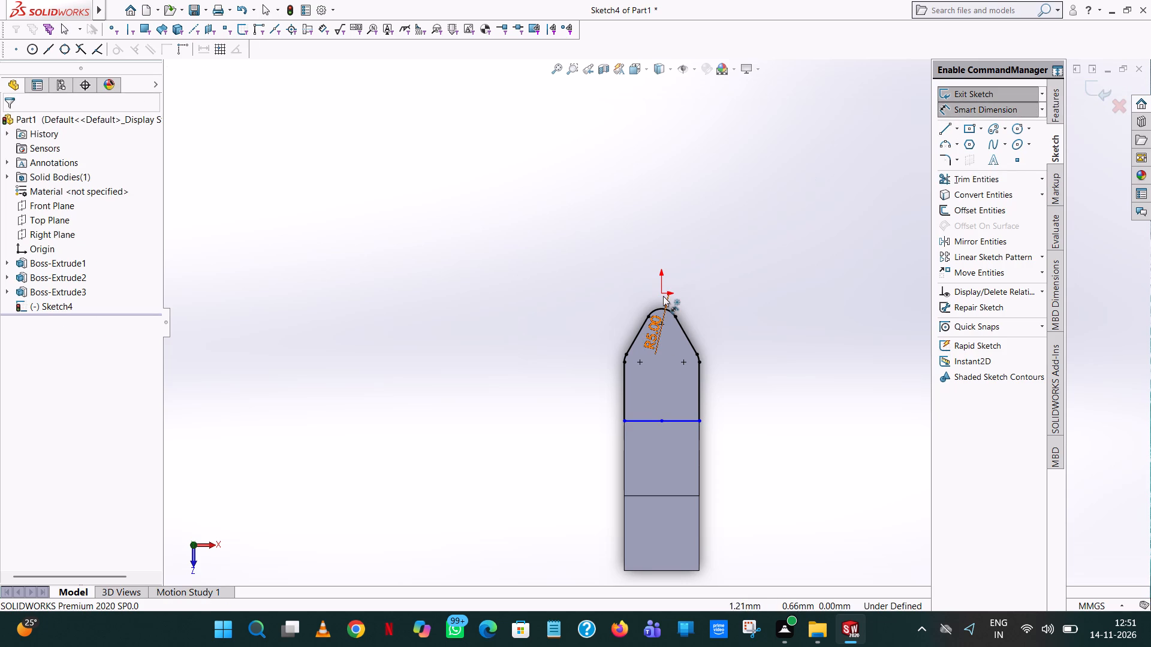
{"action": "left_click", "coordinate": [663, 292]}
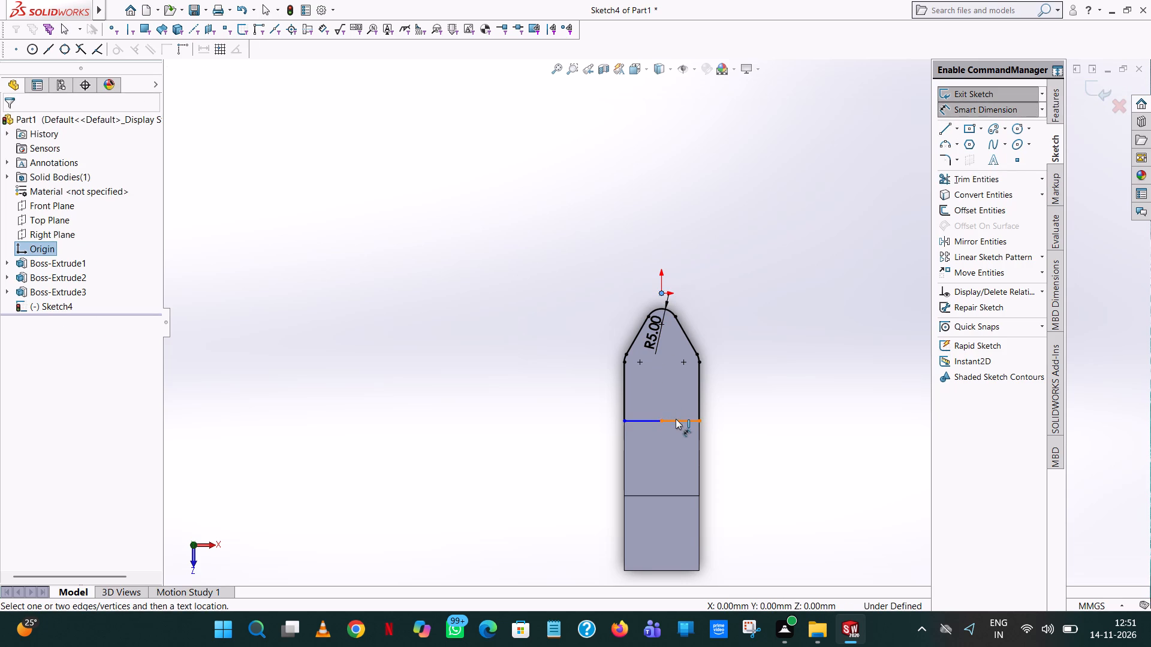
{"action": "left_click", "coordinate": [677, 419]}
{"action": "left_click", "coordinate": [810, 398]}
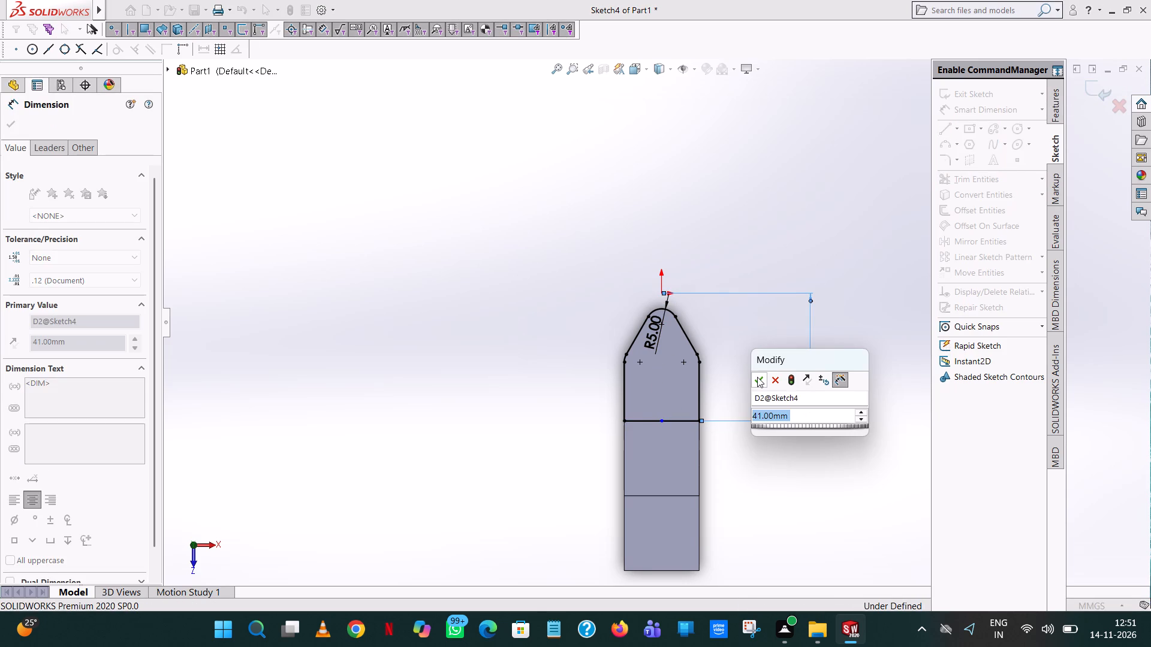
{"action": "left_click", "coordinate": [757, 377]}
{"action": "left_click", "coordinate": [772, 181]}
Add a 41 mm vertical dimension between the origin and the point where the two horizontal closing lines meet.
{"action": "left_click", "coordinate": [661, 421]}
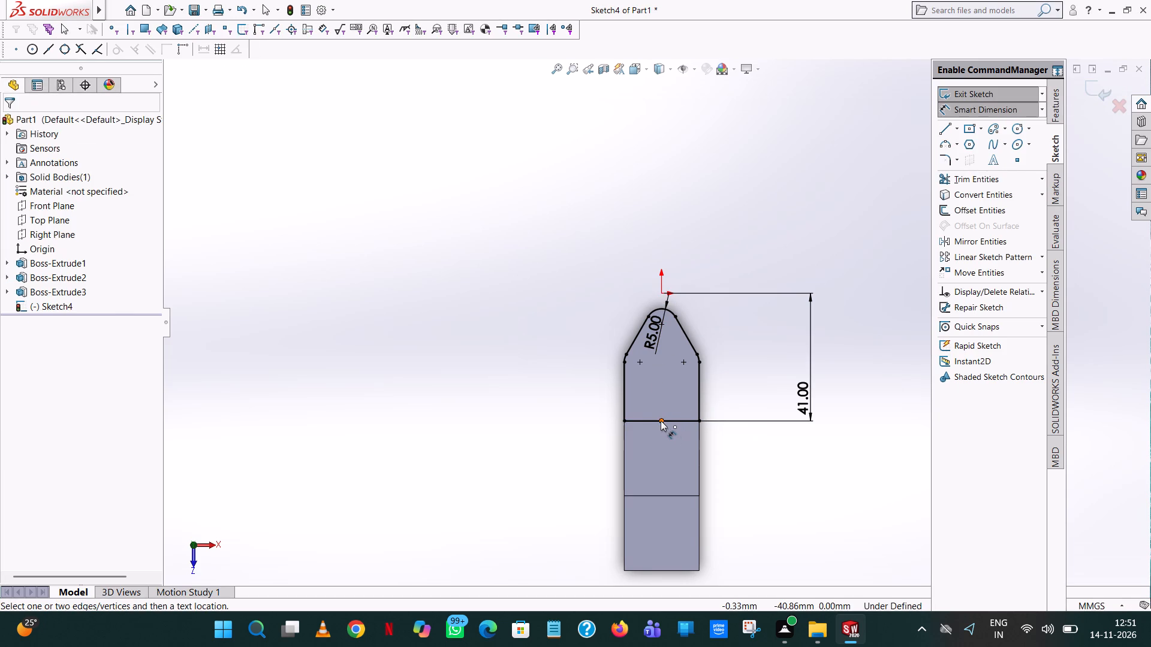
{"action": "left_click", "coordinate": [661, 294]}
{"action": "left_click", "coordinate": [756, 298]}
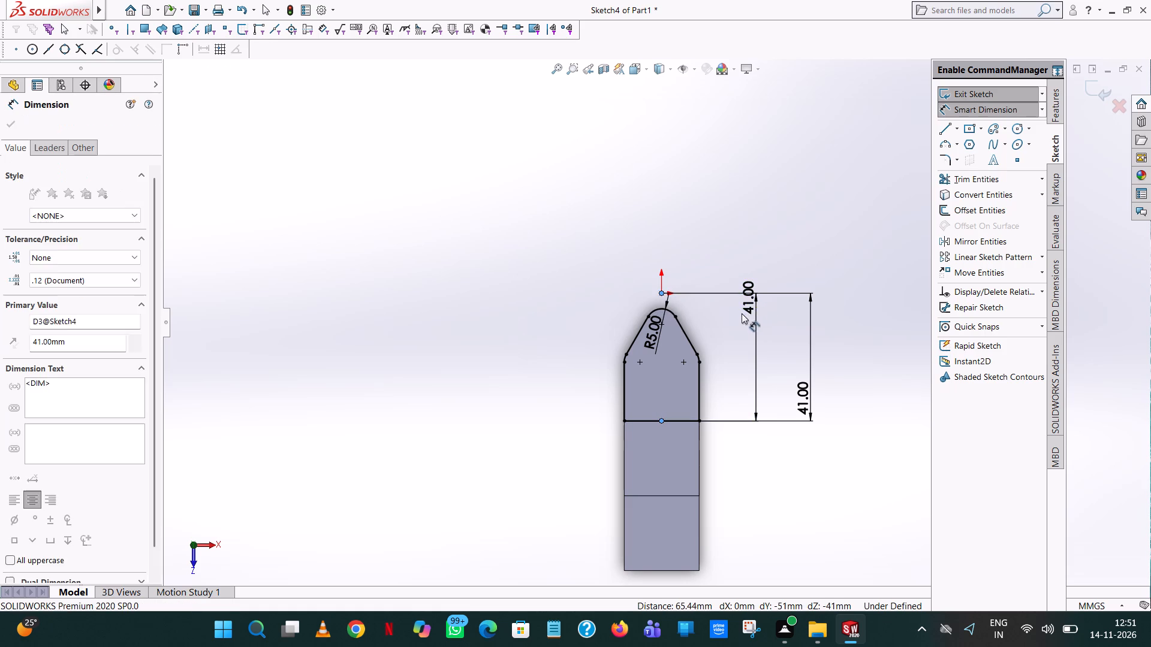
{"action": "left_click", "coordinate": [710, 281]}
{"action": "left_click", "coordinate": [768, 197]}
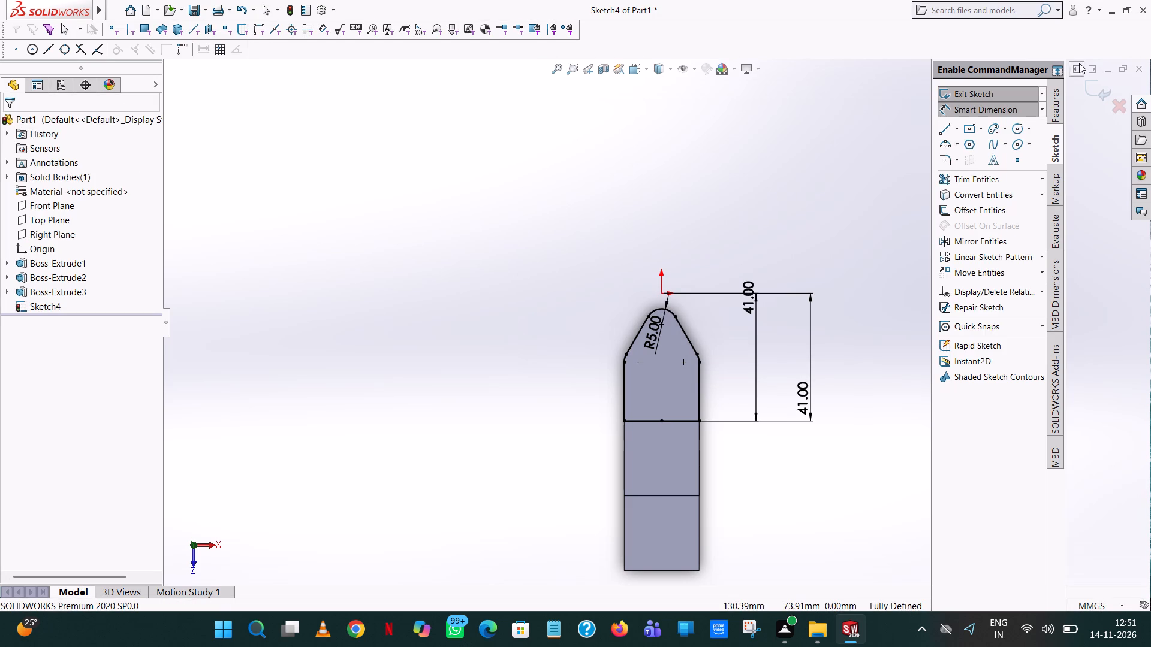
Extrude the closed profile upward as a 16 mm Blind boss merged with the jaw body.
{"action": "left_click", "coordinate": [1060, 102]}
{"action": "left_click", "coordinate": [972, 95]}
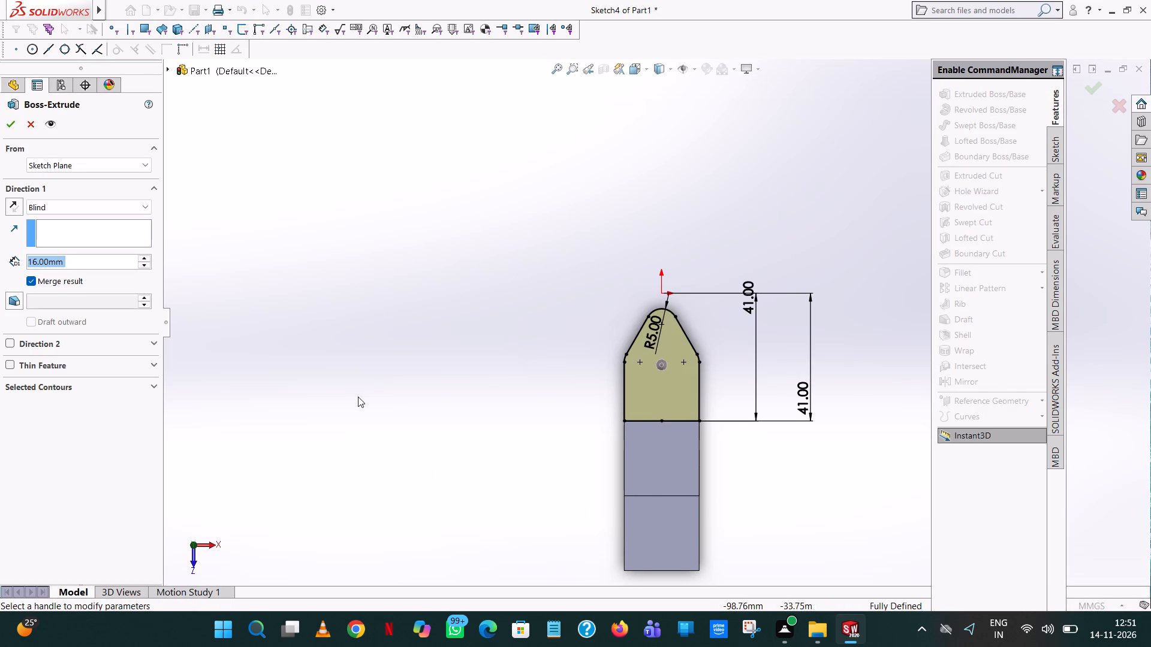
{"action": "middle_click_drag", "start_coordinate": [359, 396], "coordinate": [394, 189]}
{"action": "left_click", "coordinate": [6, 113]}
{"action": "left_click", "coordinate": [8, 119]}
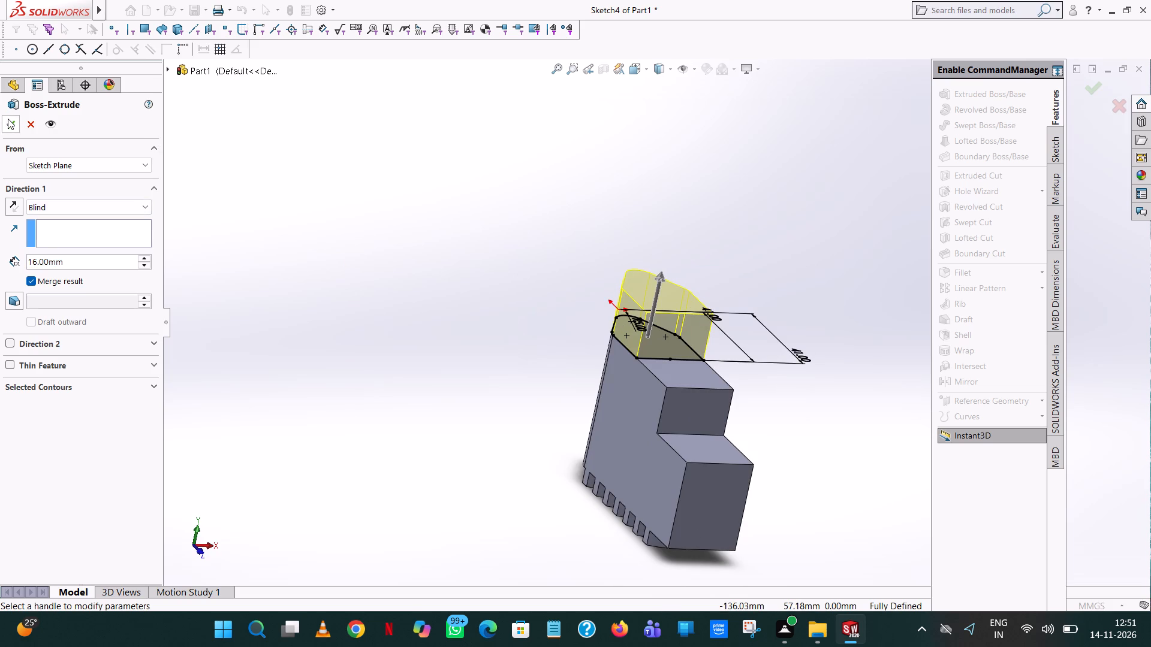
{"action": "left_click", "coordinate": [886, 366]}
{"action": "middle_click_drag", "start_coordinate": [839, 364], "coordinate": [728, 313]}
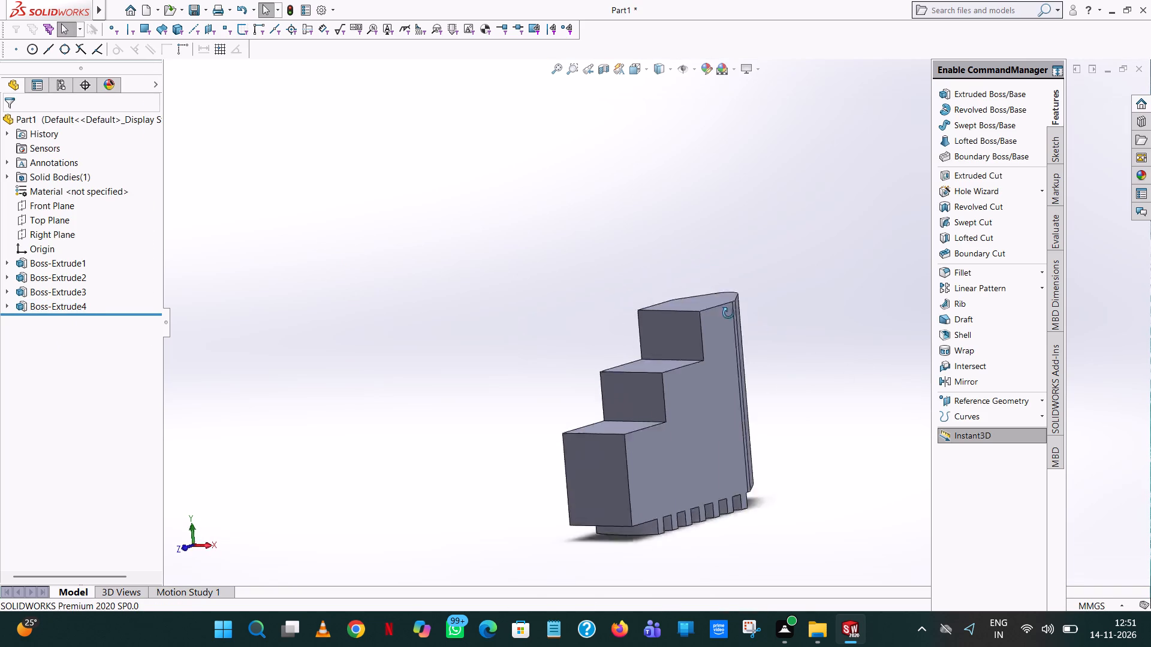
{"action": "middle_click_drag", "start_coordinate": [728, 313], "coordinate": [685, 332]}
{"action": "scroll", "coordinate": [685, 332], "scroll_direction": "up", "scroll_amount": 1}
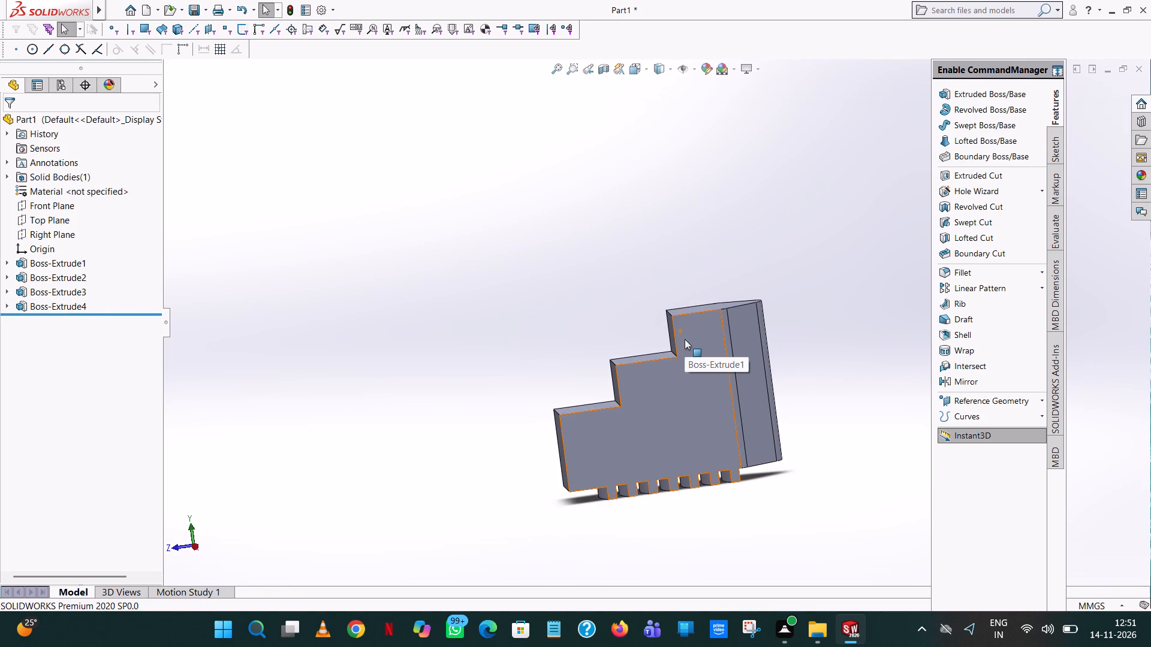
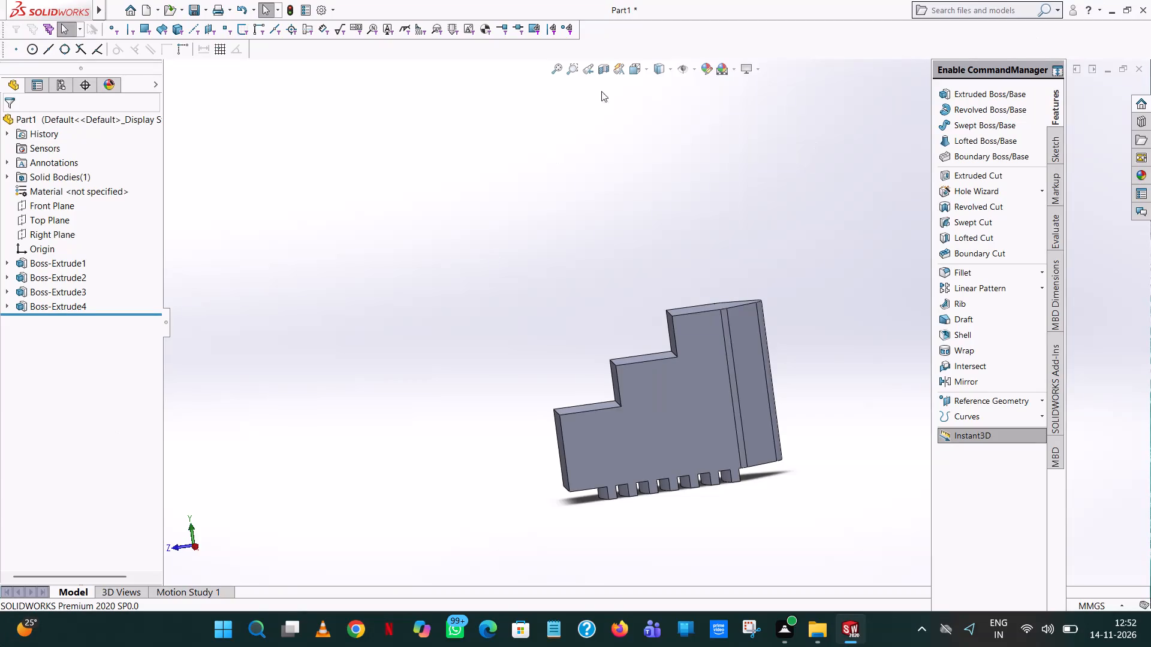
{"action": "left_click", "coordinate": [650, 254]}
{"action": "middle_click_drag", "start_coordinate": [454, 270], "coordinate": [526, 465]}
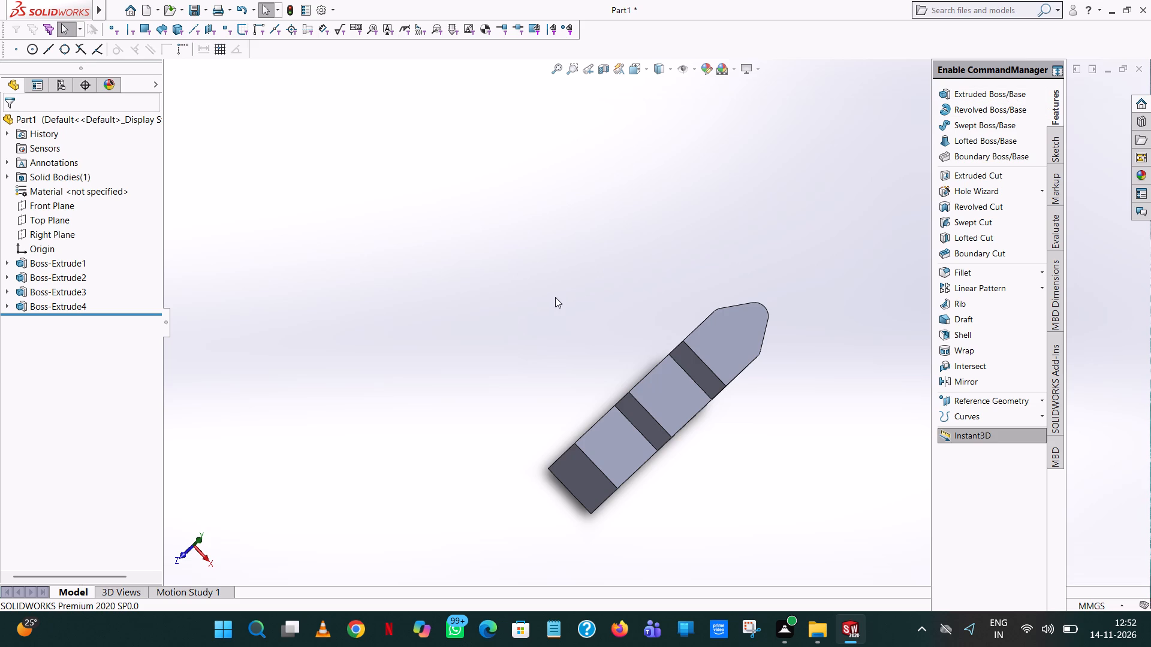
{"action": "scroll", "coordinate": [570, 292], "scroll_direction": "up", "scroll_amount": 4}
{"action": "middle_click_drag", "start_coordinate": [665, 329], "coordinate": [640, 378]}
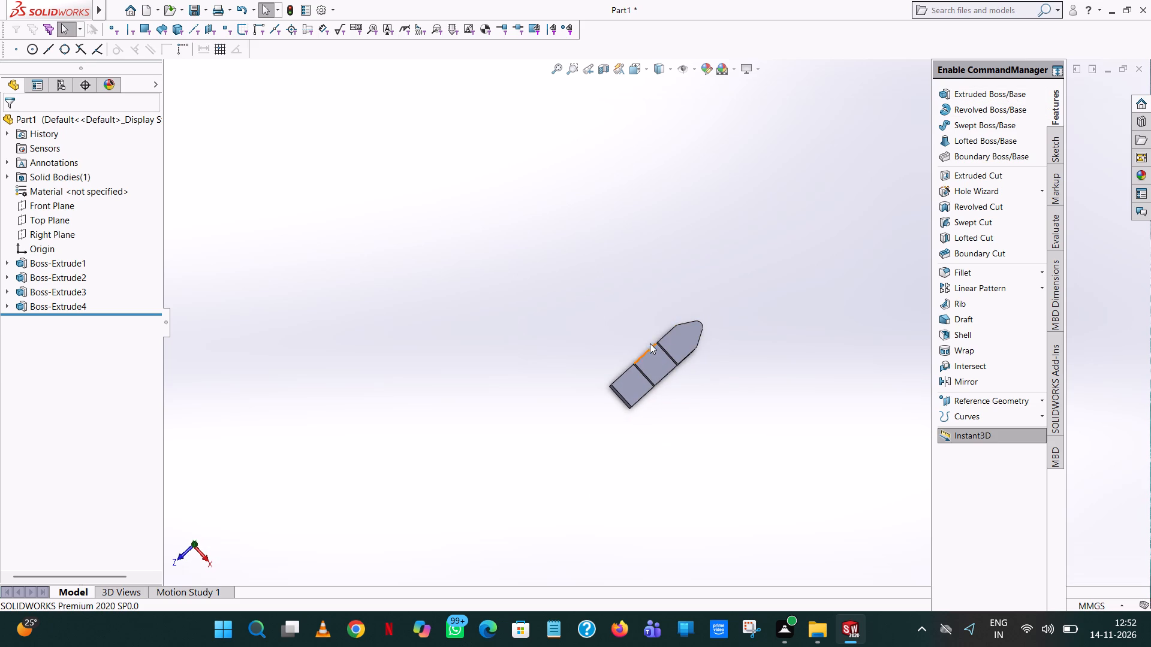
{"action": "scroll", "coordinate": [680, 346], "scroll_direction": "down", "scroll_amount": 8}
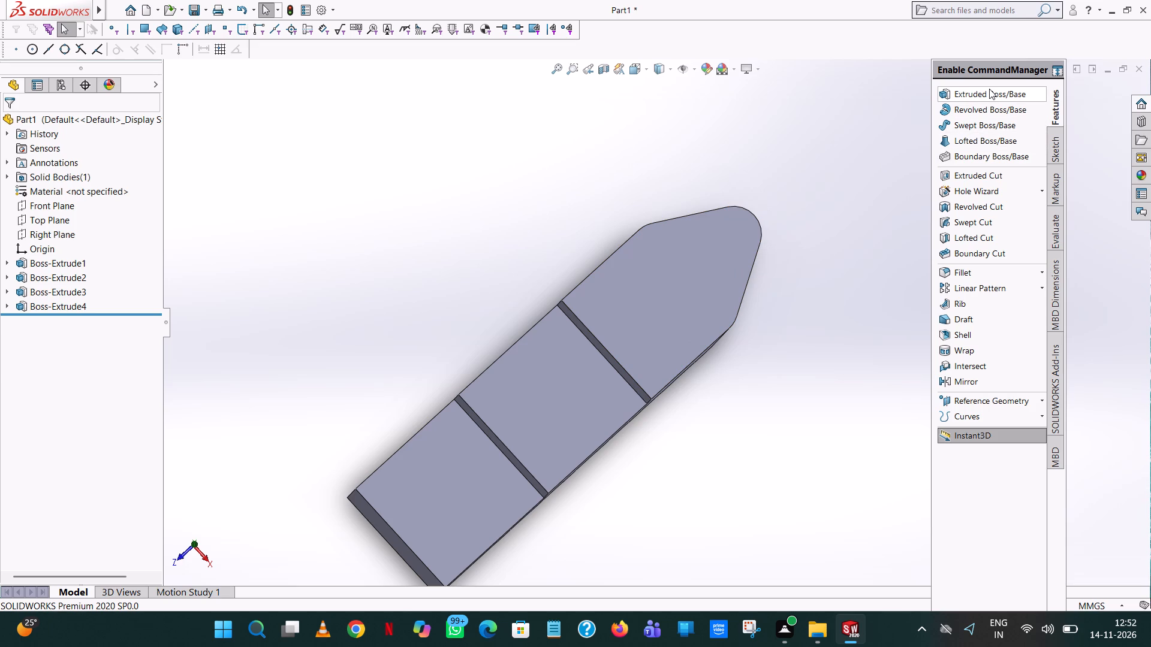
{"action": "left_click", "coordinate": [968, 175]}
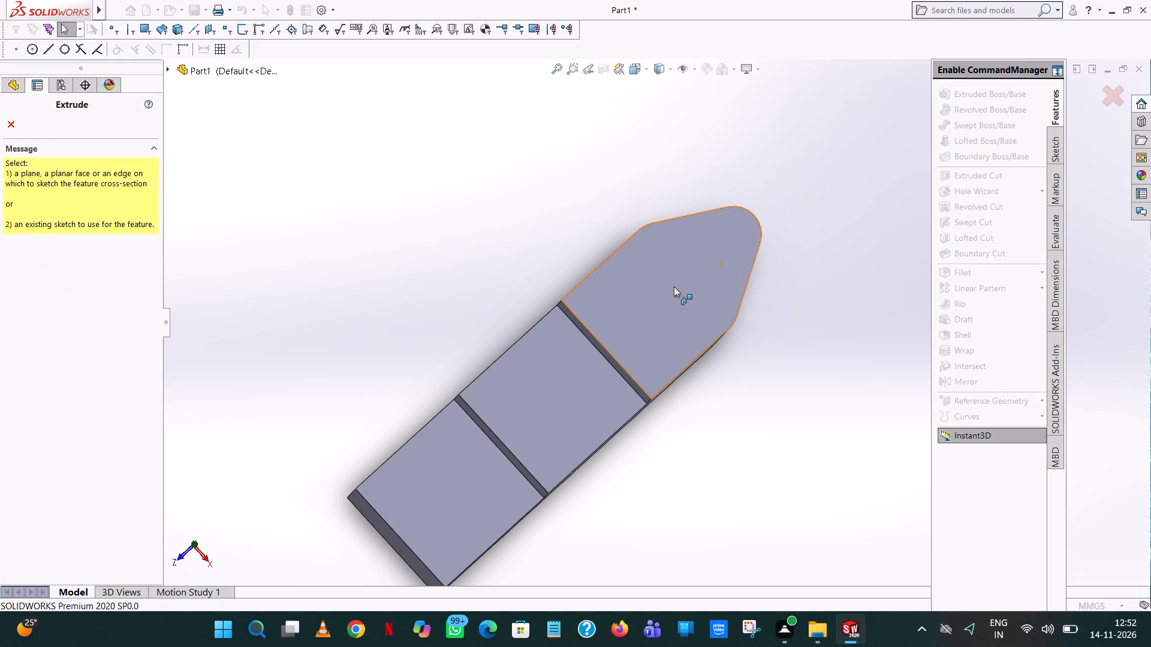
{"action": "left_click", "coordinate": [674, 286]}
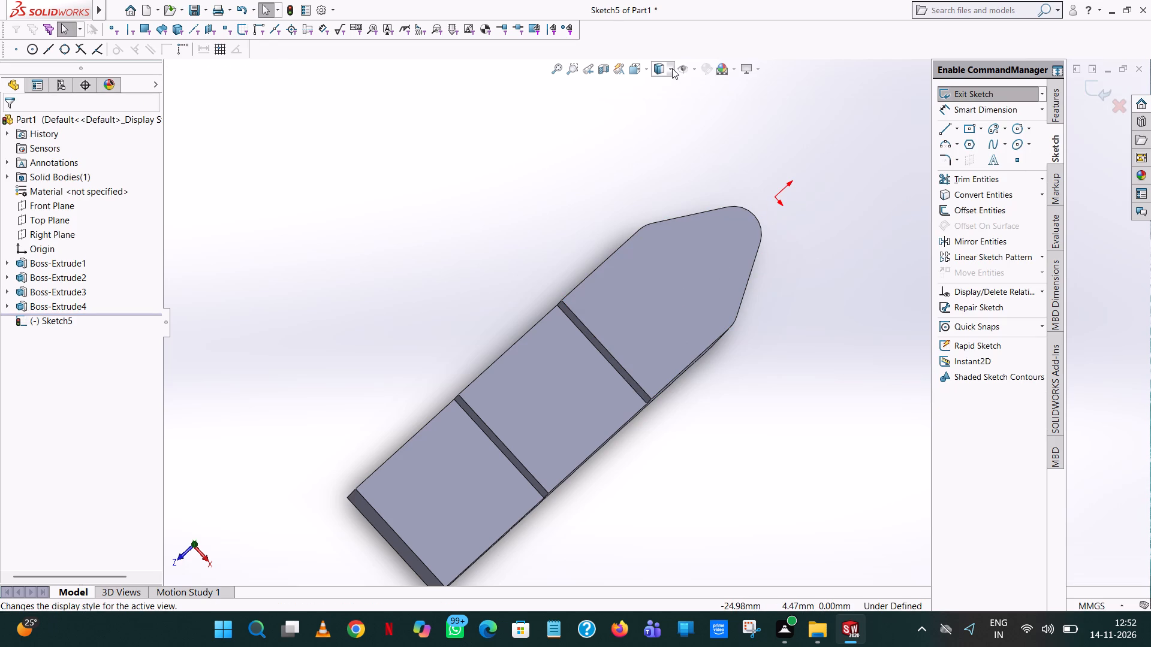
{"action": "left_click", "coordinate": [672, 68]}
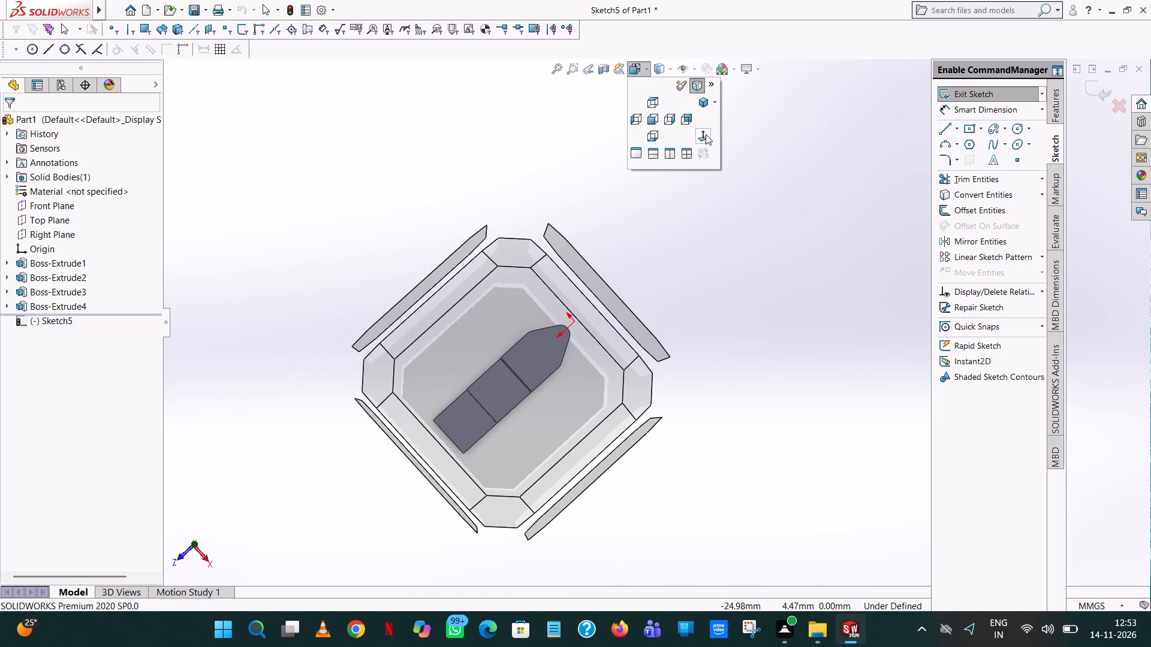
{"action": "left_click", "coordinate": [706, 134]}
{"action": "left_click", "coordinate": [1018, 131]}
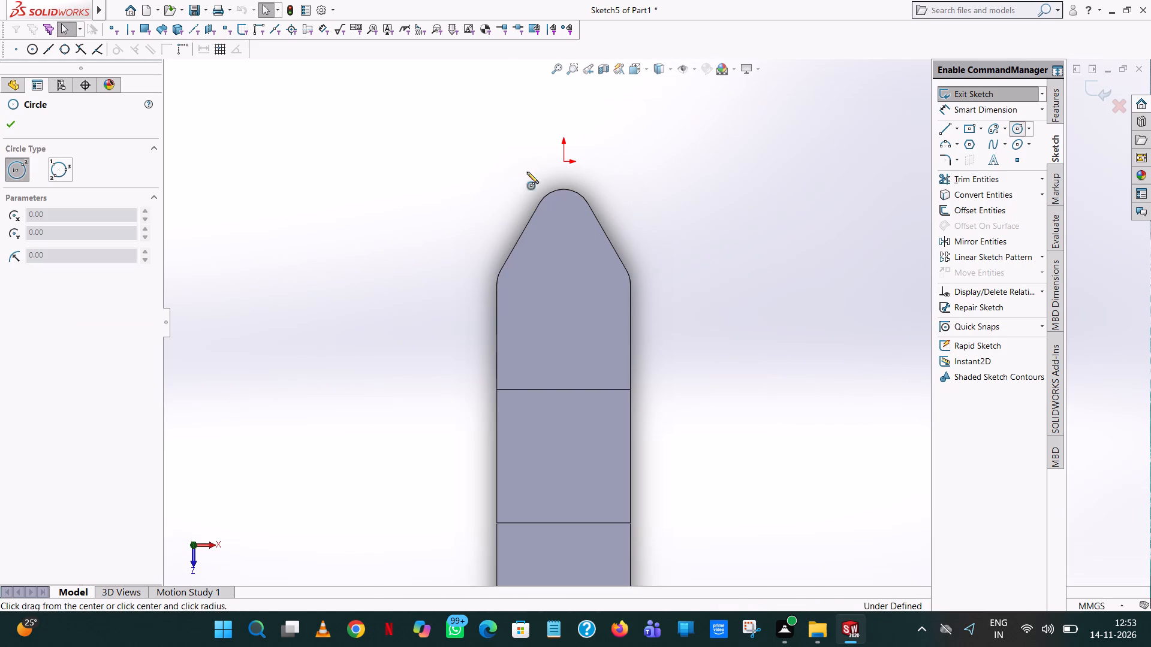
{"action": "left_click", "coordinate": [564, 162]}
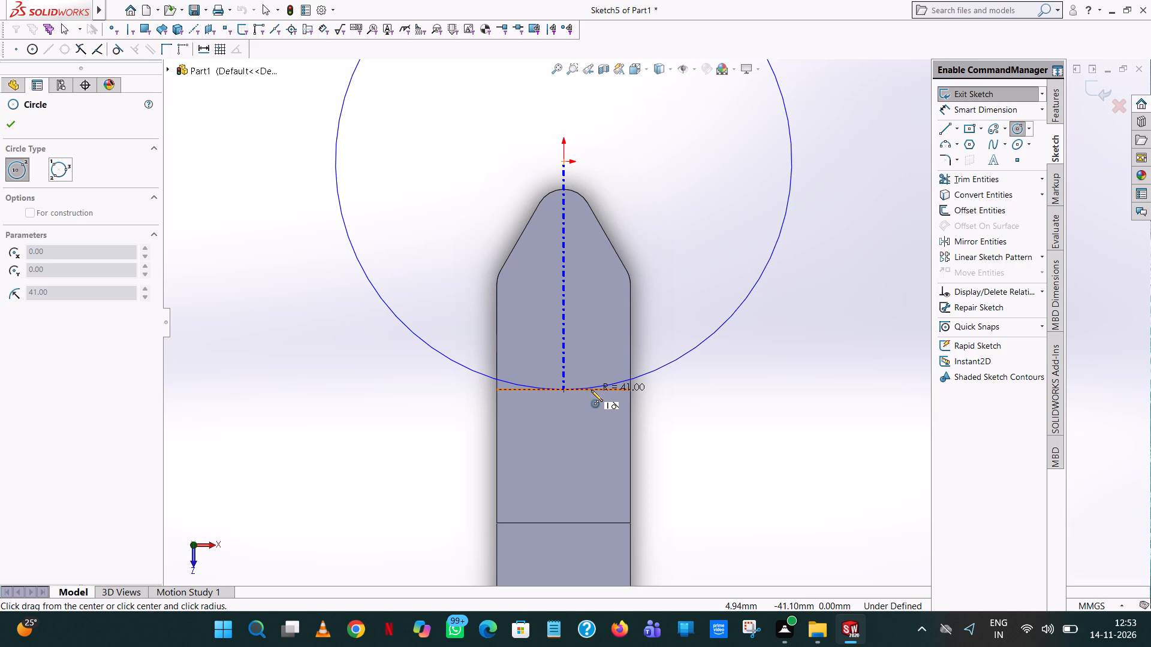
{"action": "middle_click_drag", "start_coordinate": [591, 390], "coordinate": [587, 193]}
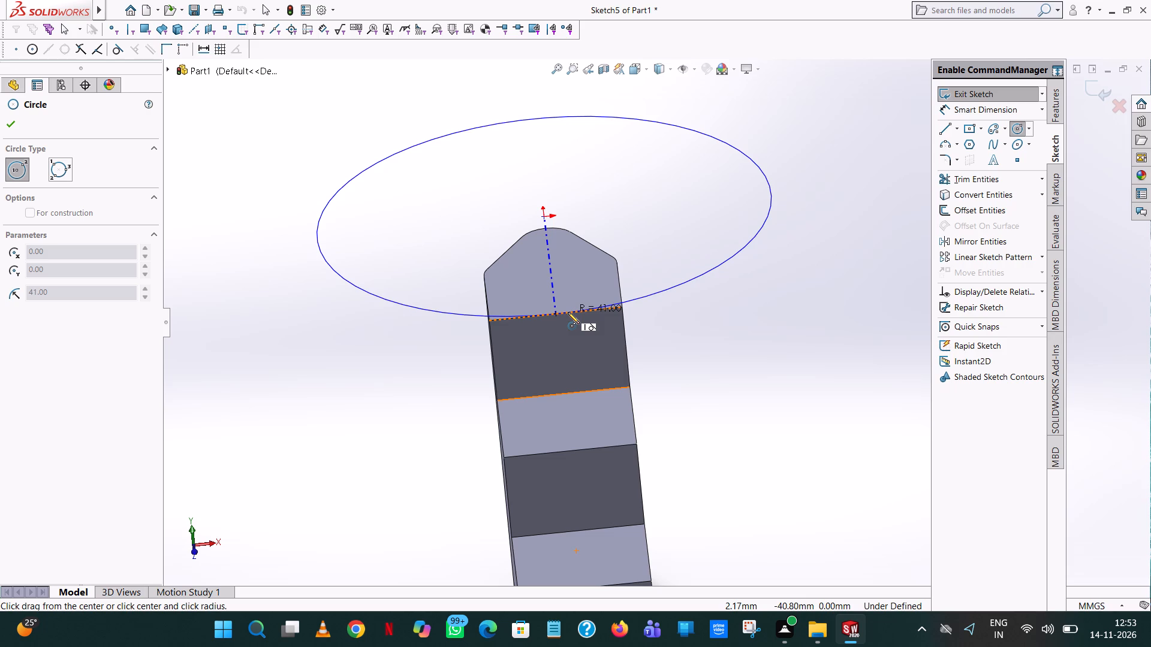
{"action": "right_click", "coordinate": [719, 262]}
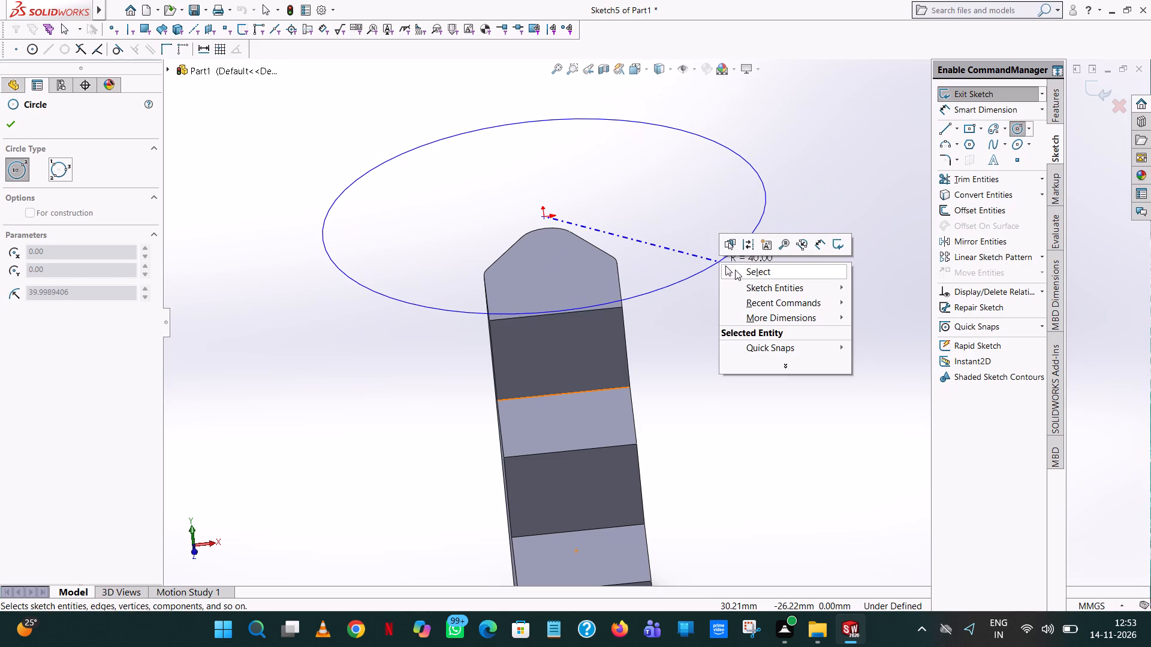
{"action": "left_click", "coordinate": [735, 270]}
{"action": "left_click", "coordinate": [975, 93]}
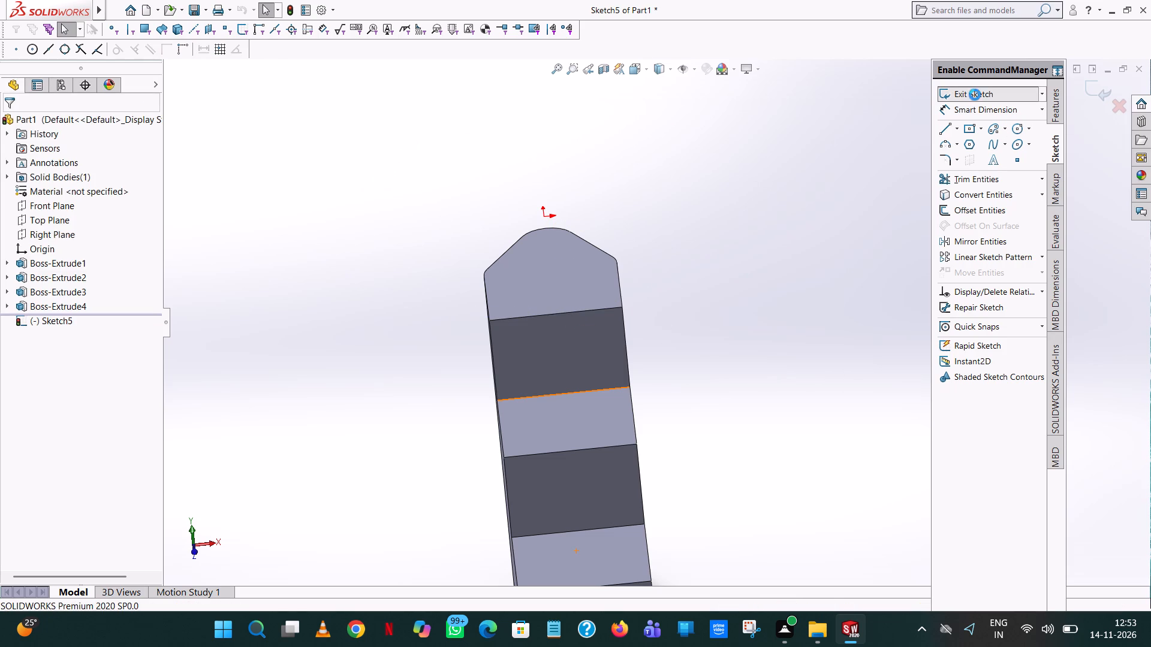
Examine the jaw's stepped faces, pointed end and serrated underside from several angles.
{"action": "middle_click_drag", "start_coordinate": [679, 290], "coordinate": [592, 319]}
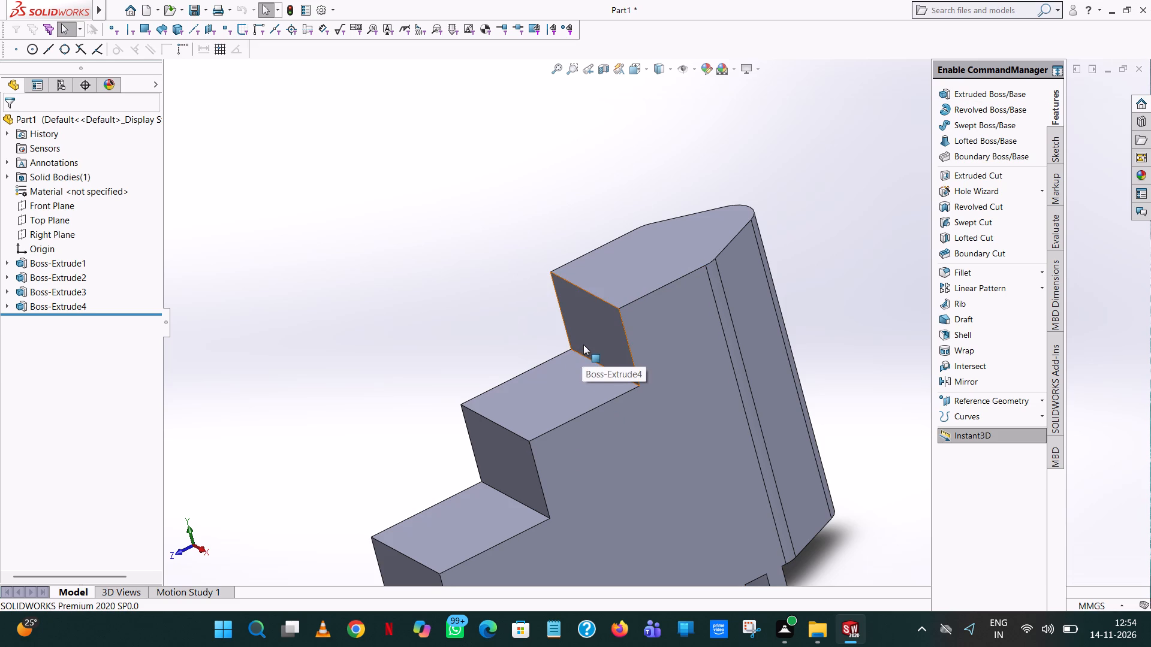
{"action": "scroll", "coordinate": [584, 344], "scroll_direction": "up", "scroll_amount": 1}
{"action": "middle_click_drag", "start_coordinate": [584, 344], "coordinate": [590, 434]}
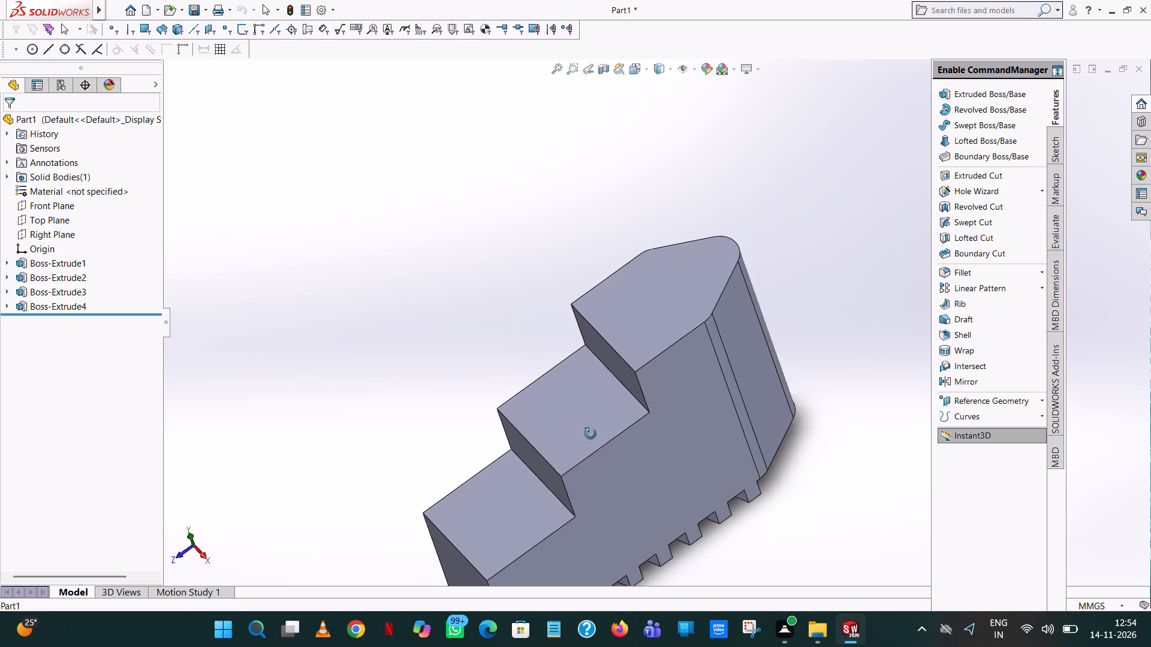
{"action": "middle_click_drag", "start_coordinate": [590, 434], "coordinate": [598, 550]}
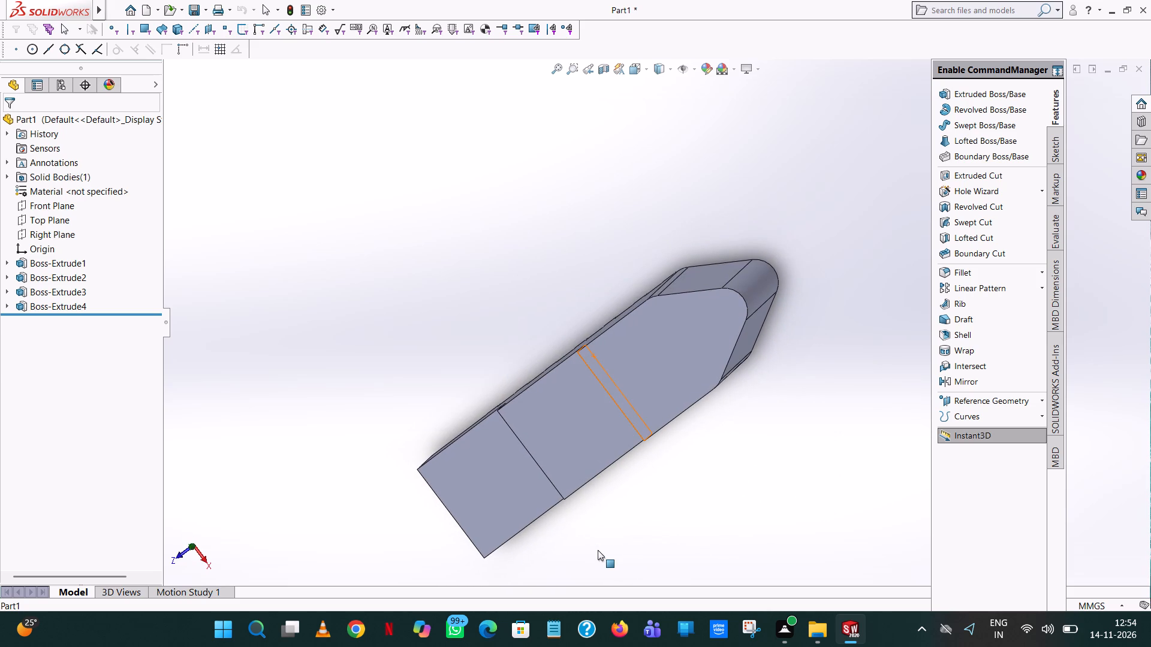
{"action": "middle_click_drag", "start_coordinate": [599, 542], "coordinate": [608, 510]}
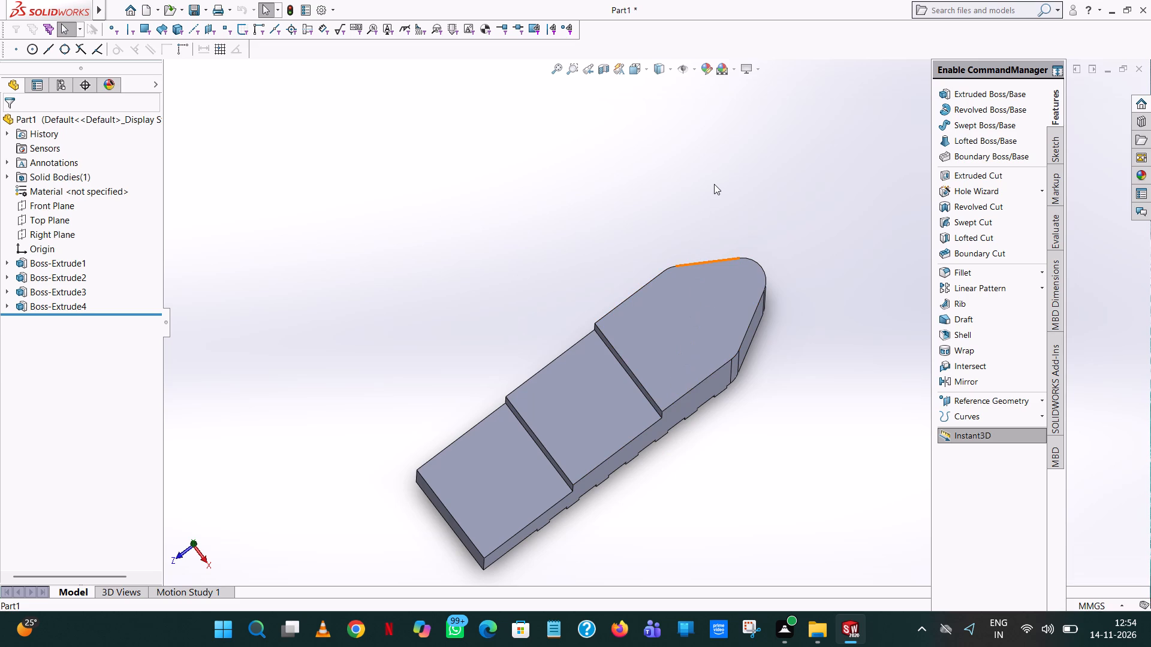
{"action": "scroll", "coordinate": [714, 184], "scroll_direction": "up", "scroll_amount": 2}
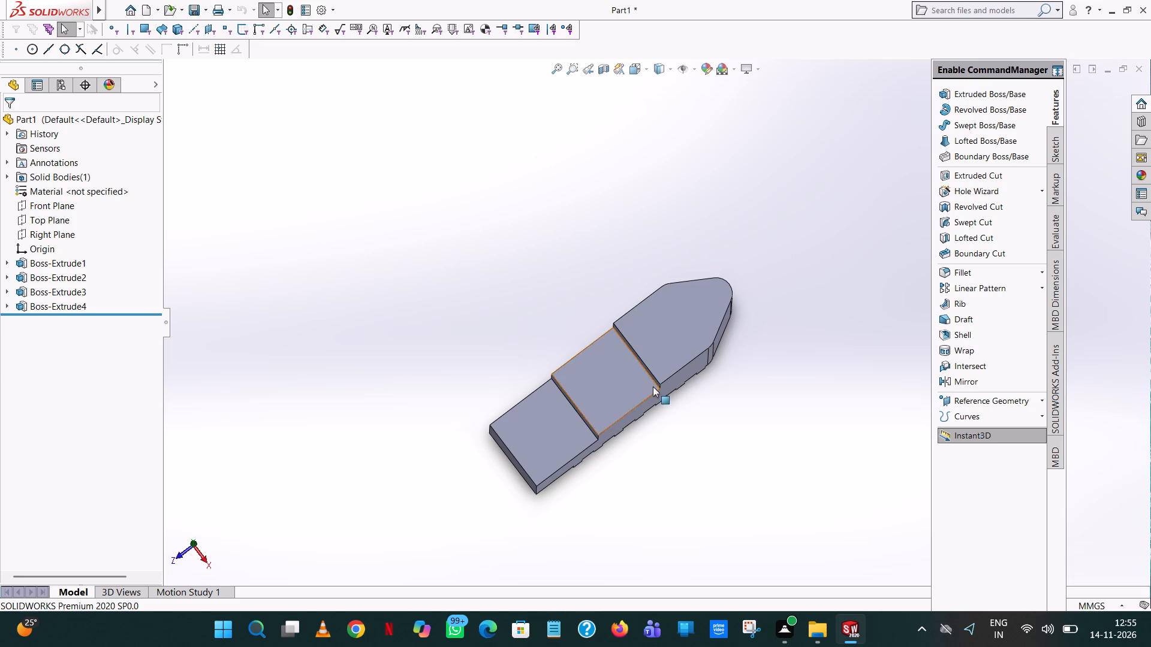
{"action": "scroll", "coordinate": [653, 386], "scroll_direction": "down", "scroll_amount": 1}
{"action": "middle_click_drag", "start_coordinate": [653, 386], "coordinate": [737, 294]}
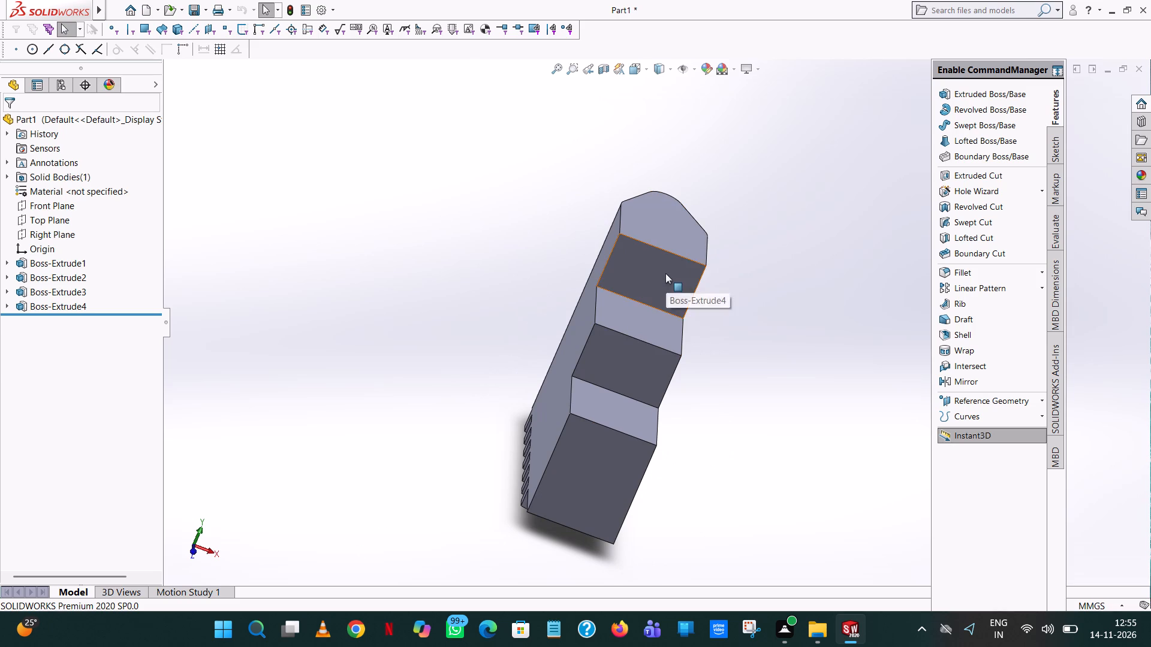
{"action": "middle_click_drag", "start_coordinate": [665, 273], "coordinate": [713, 196]}
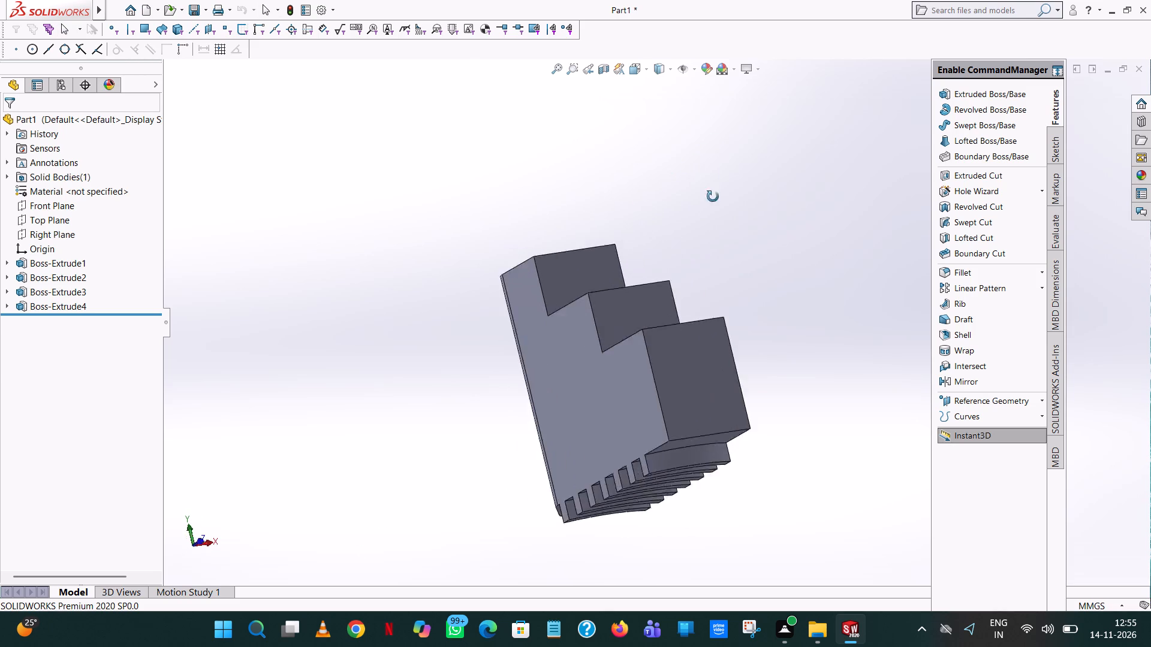
{"action": "middle_click_drag", "start_coordinate": [713, 196], "coordinate": [677, 279]}
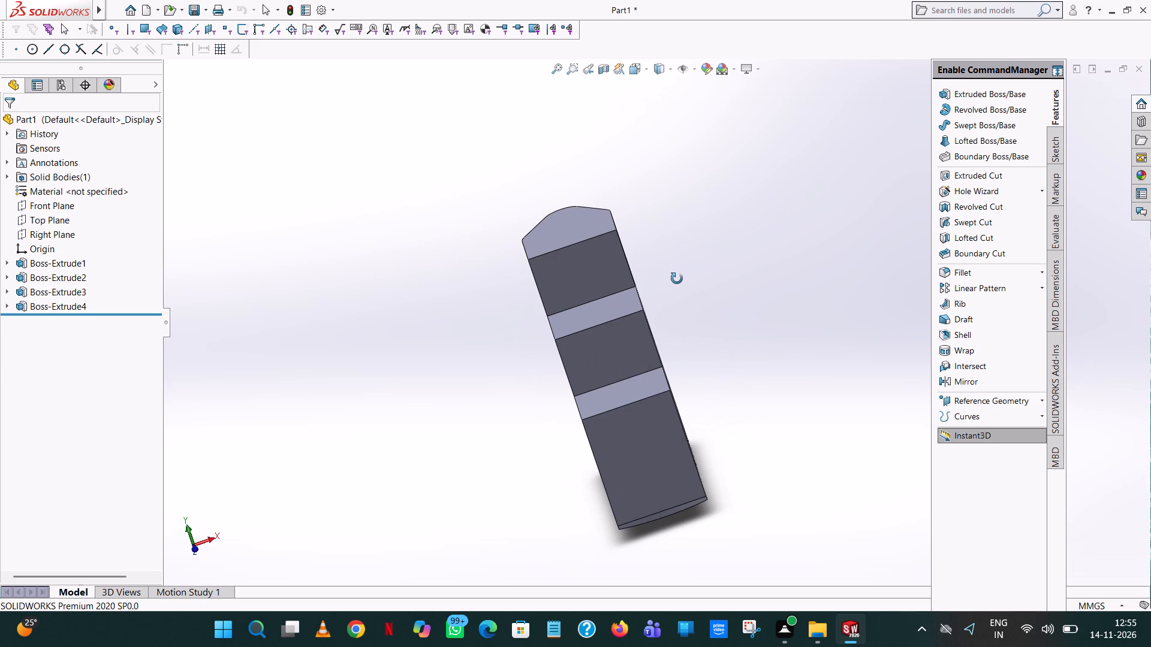
{"action": "middle_click_drag", "start_coordinate": [677, 279], "coordinate": [677, 279]}
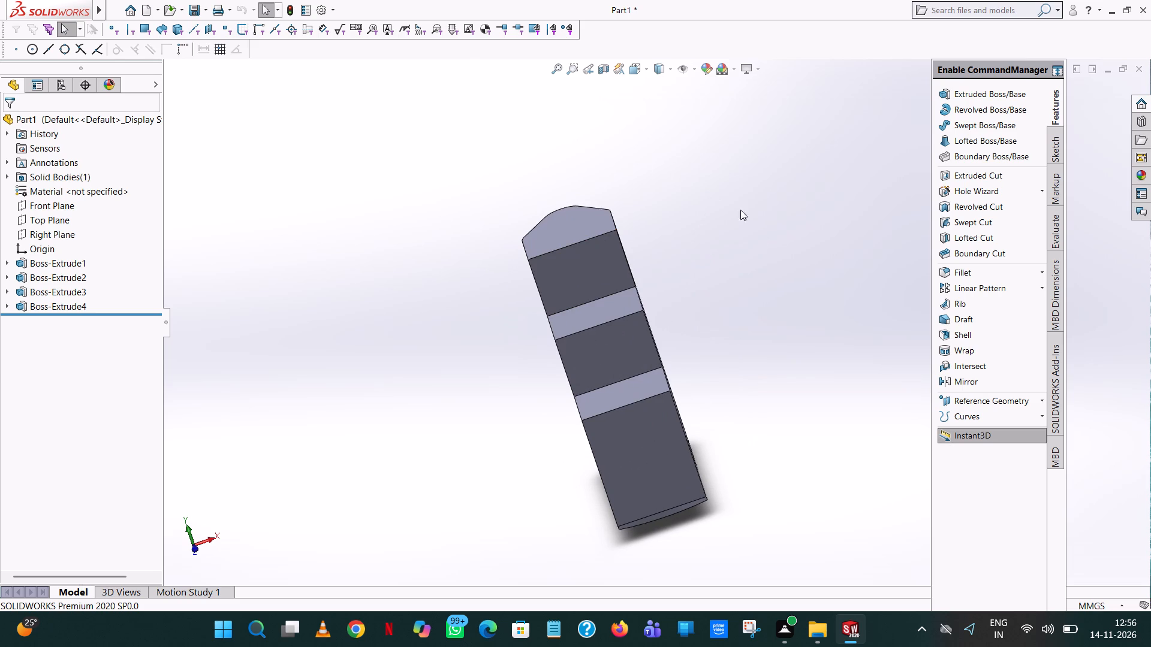
Open an Extruded Cut sketch on the vertical riser face of the top step, viewed normal to the sketch plane.
{"action": "middle_click_drag", "start_coordinate": [632, 161], "coordinate": [664, 333]}
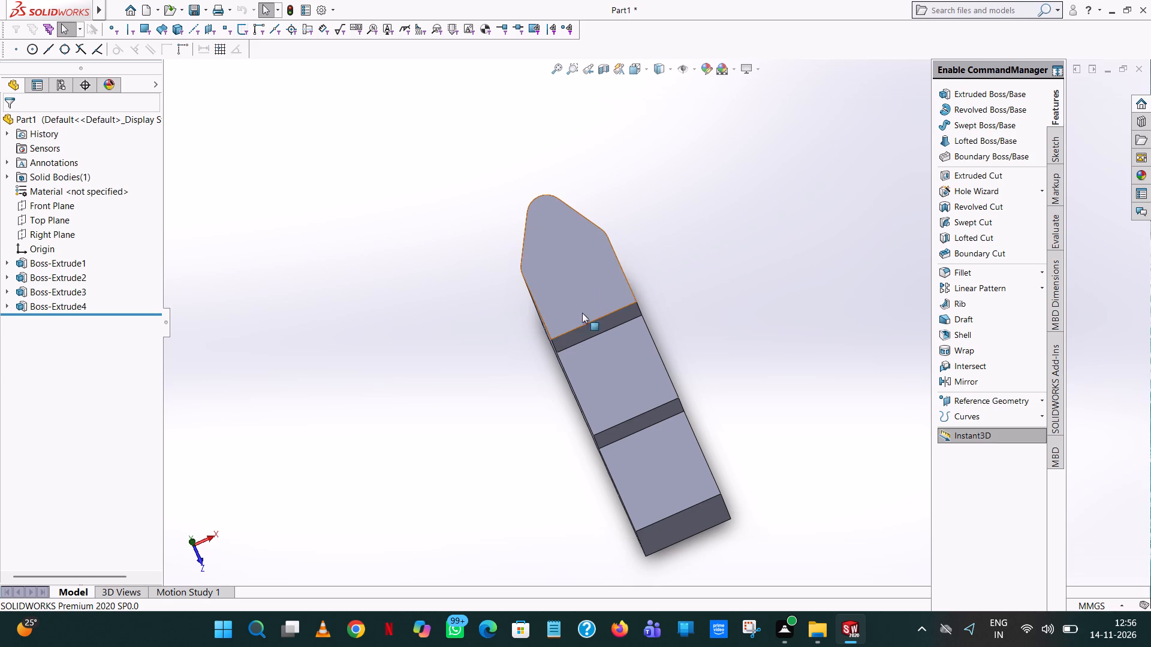
{"action": "middle_click_drag", "start_coordinate": [625, 329], "coordinate": [613, 229]}
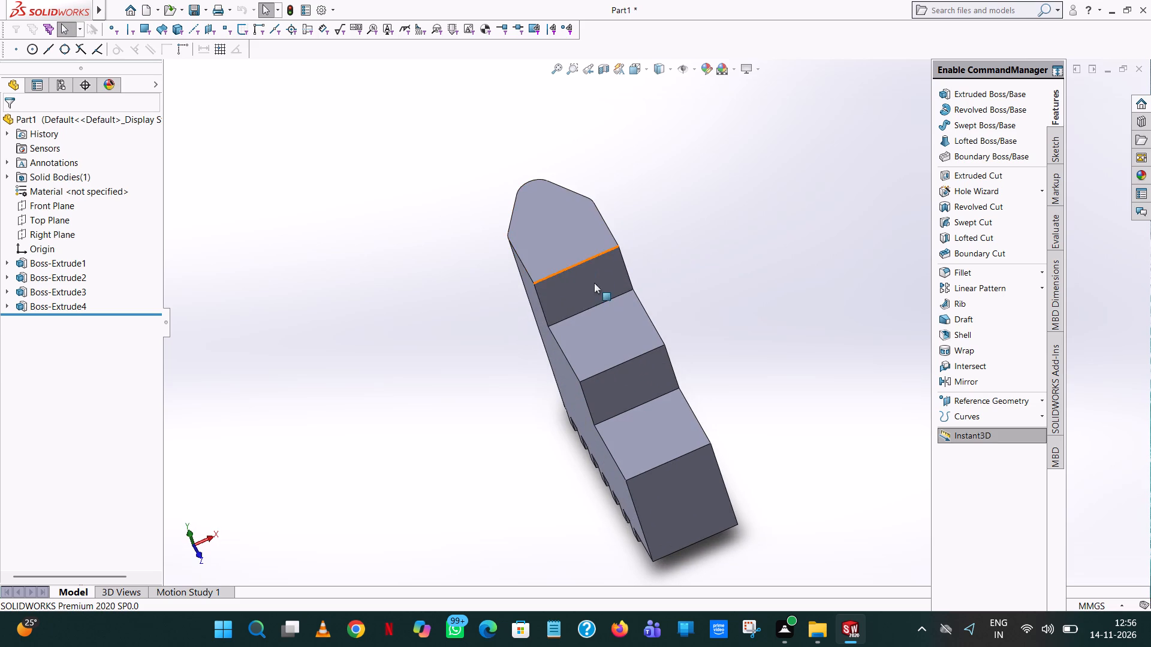
{"action": "scroll", "coordinate": [607, 267], "scroll_direction": "down", "scroll_amount": 5}
{"action": "middle_click_drag", "start_coordinate": [607, 266], "coordinate": [604, 237]}
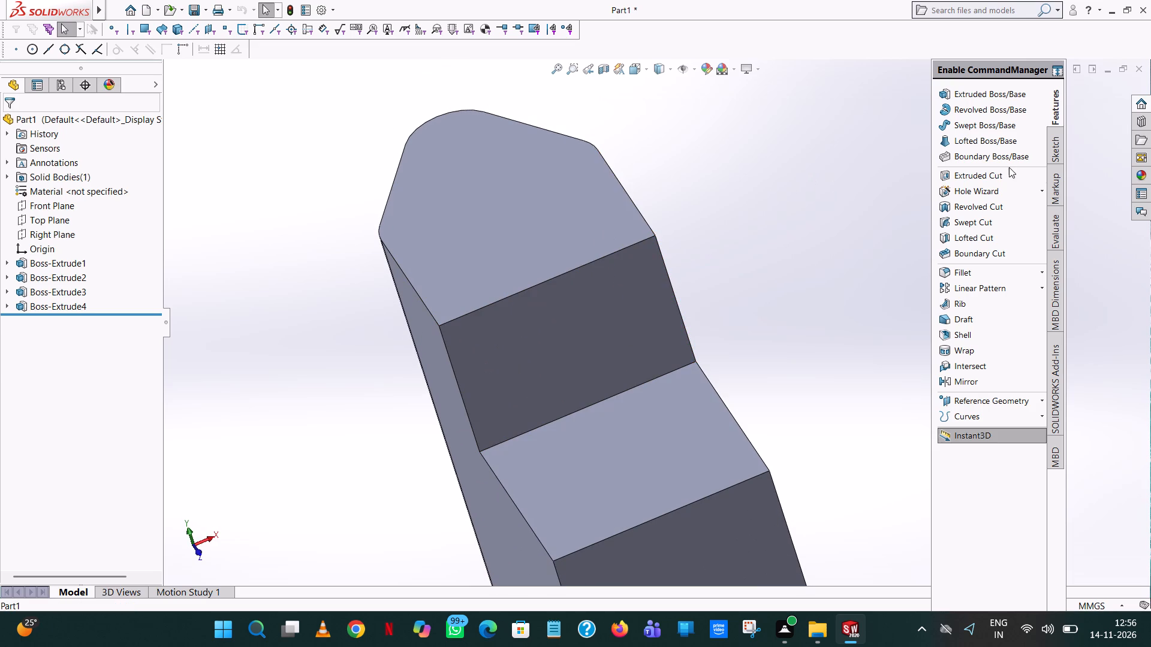
{"action": "left_click", "coordinate": [997, 172]}
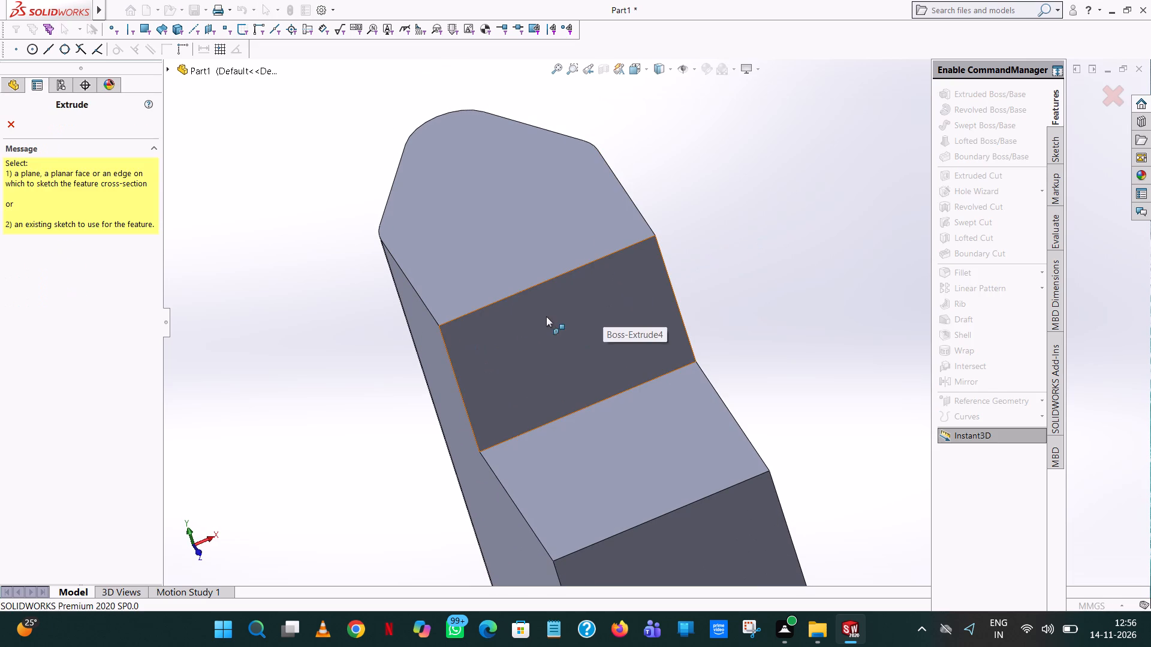
{"action": "left_click", "coordinate": [560, 328]}
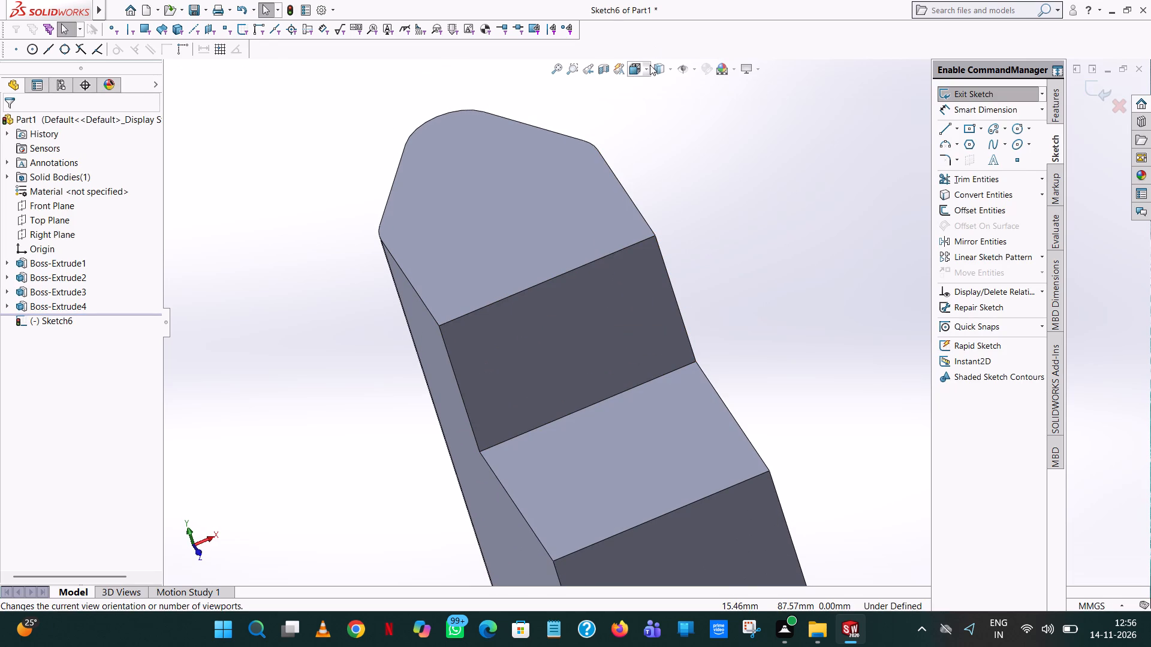
{"action": "left_click", "coordinate": [651, 66]}
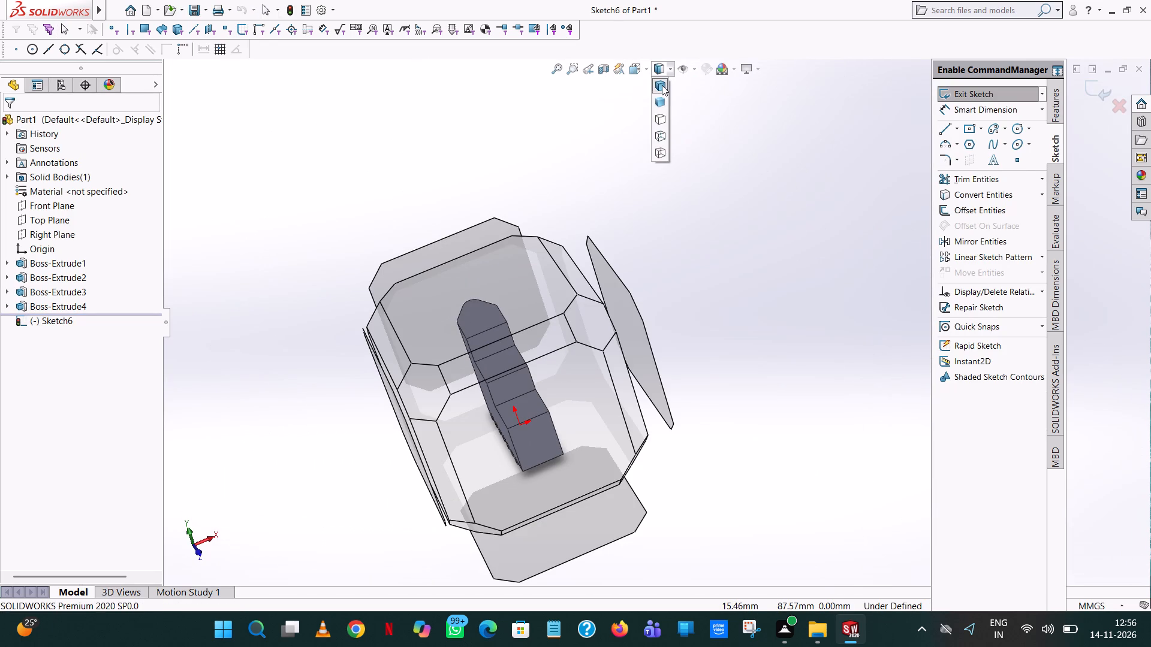
{"action": "left_click", "coordinate": [701, 135]}
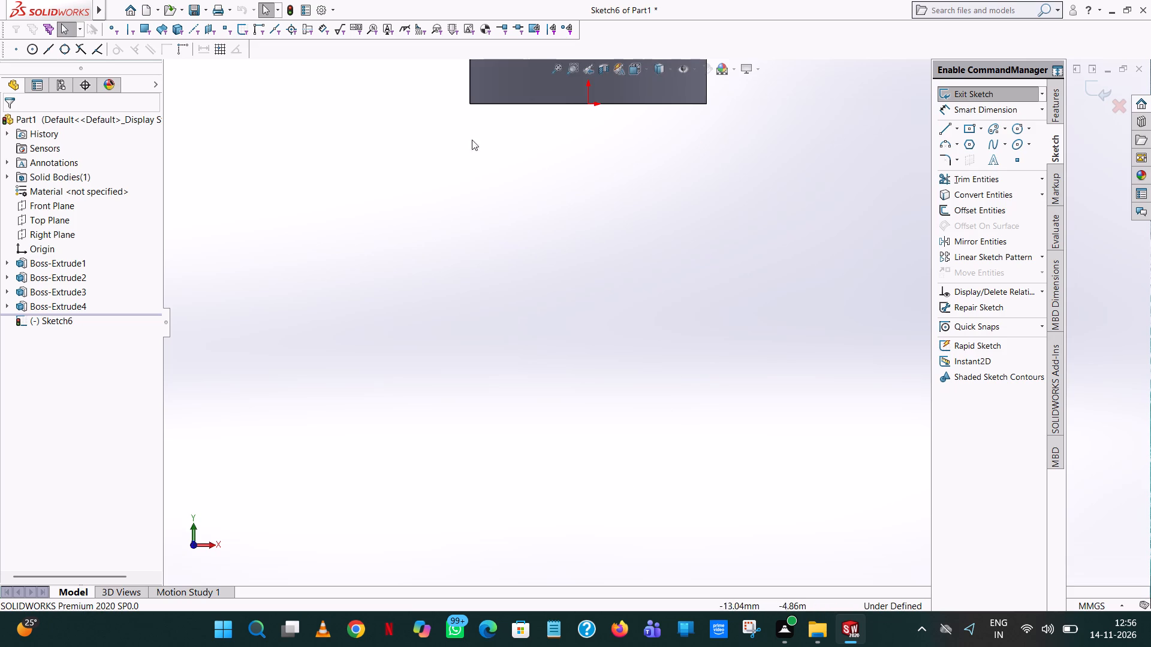
{"action": "scroll", "coordinate": [548, 107], "scroll_direction": "up", "scroll_amount": 4}
{"action": "scroll", "coordinate": [598, 129], "scroll_direction": "up", "scroll_amount": 2}
{"action": "scroll", "coordinate": [681, 146], "scroll_direction": "up", "scroll_amount": 3}
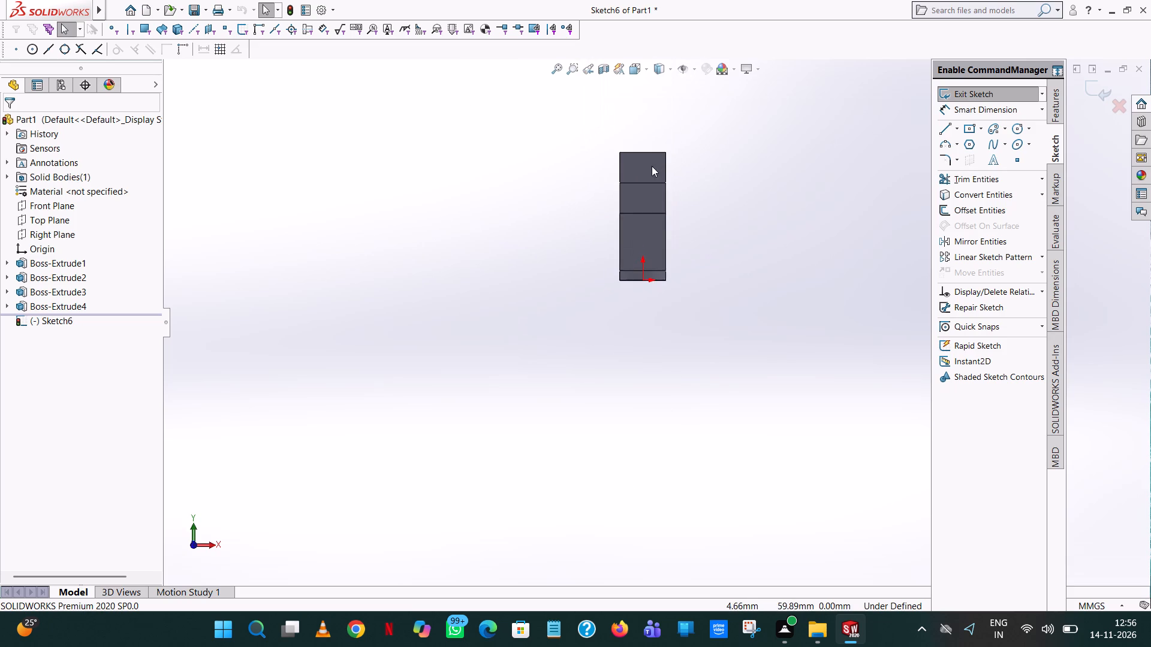
{"action": "scroll", "coordinate": [652, 166], "scroll_direction": "down", "scroll_amount": 4}
{"action": "middle_click_drag", "start_coordinate": [652, 169], "coordinate": [649, 176]}
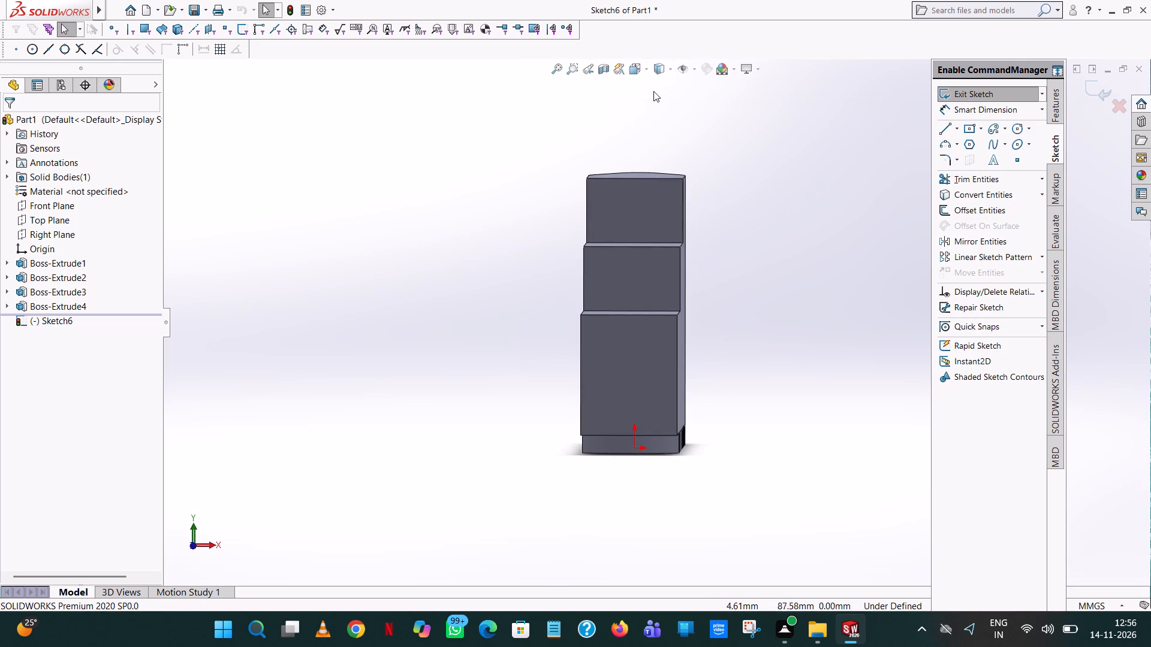
{"action": "left_click", "coordinate": [646, 69]}
{"action": "left_click", "coordinate": [704, 131]}
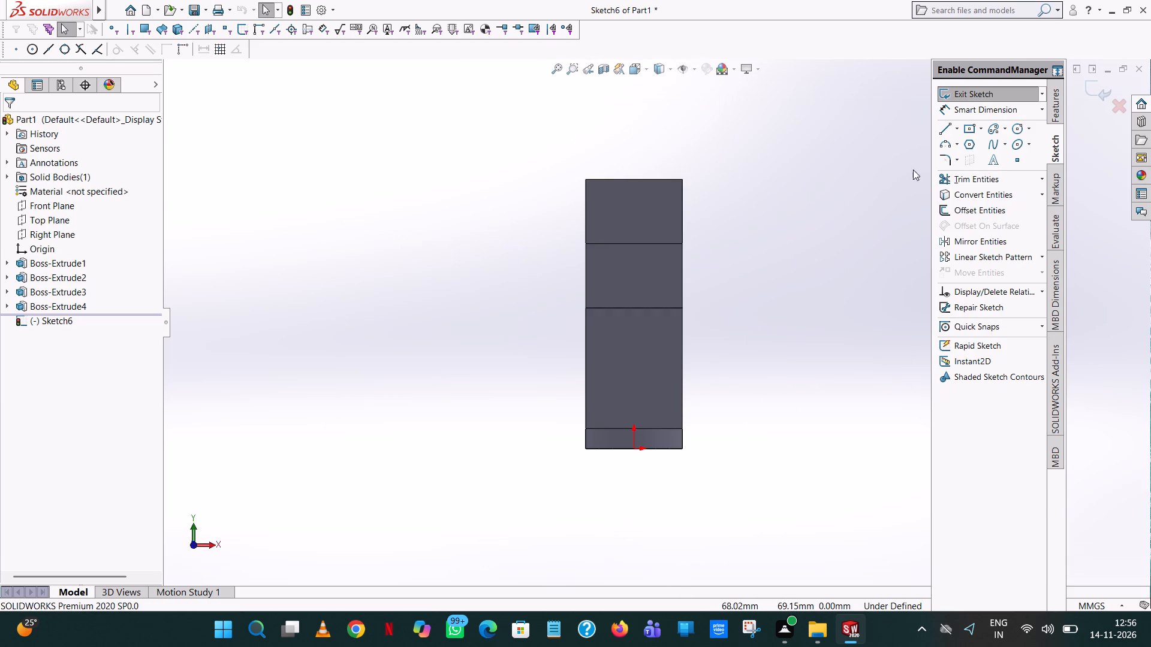
Sketch a 16 mm vertical line from the midpoint of the riser face's top edge to the midpoint of its bottom edge.
{"action": "left_click", "coordinate": [944, 131]}
{"action": "scroll", "coordinate": [640, 177], "scroll_direction": "down", "scroll_amount": 5}
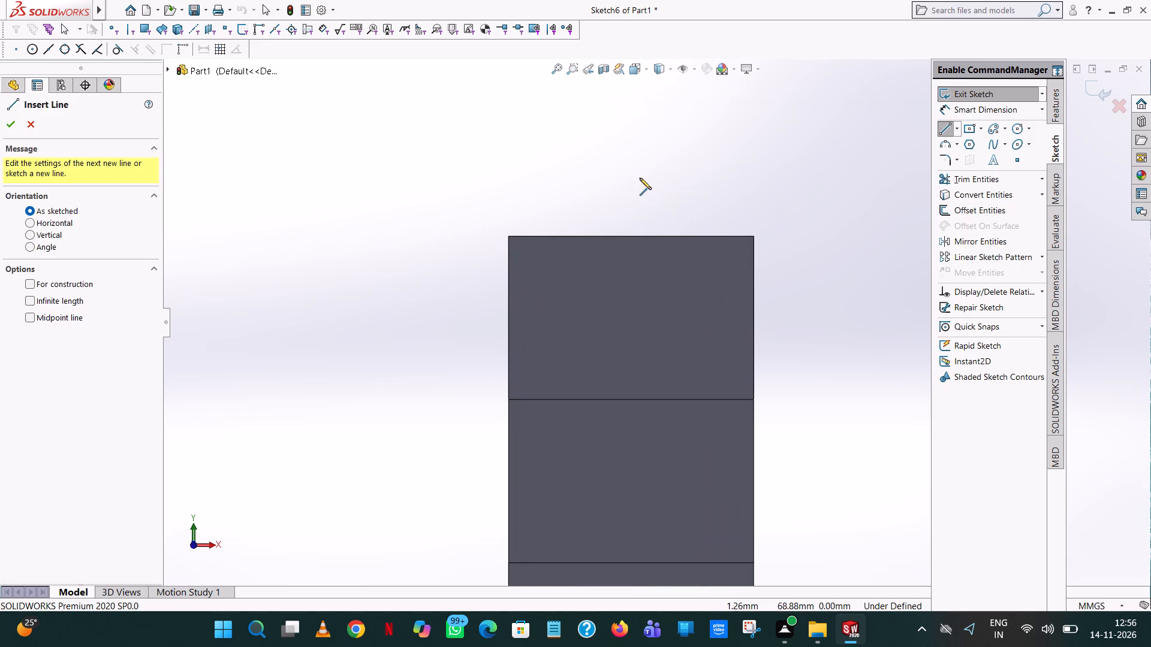
{"action": "left_click", "coordinate": [629, 237]}
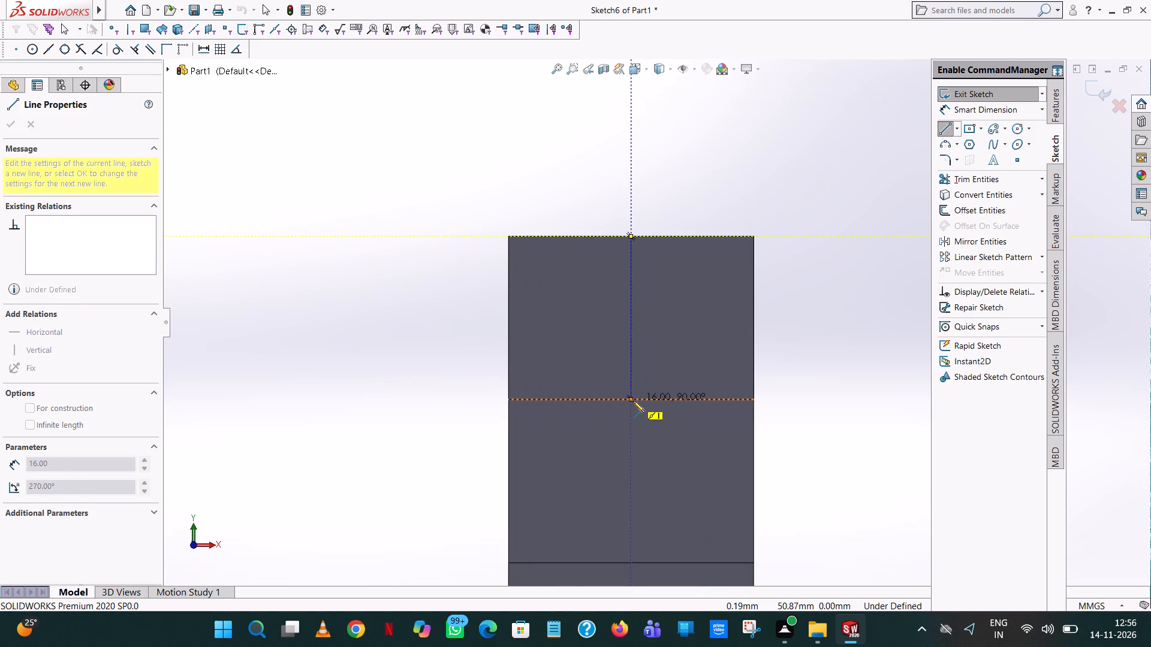
{"action": "left_click", "coordinate": [632, 401]}
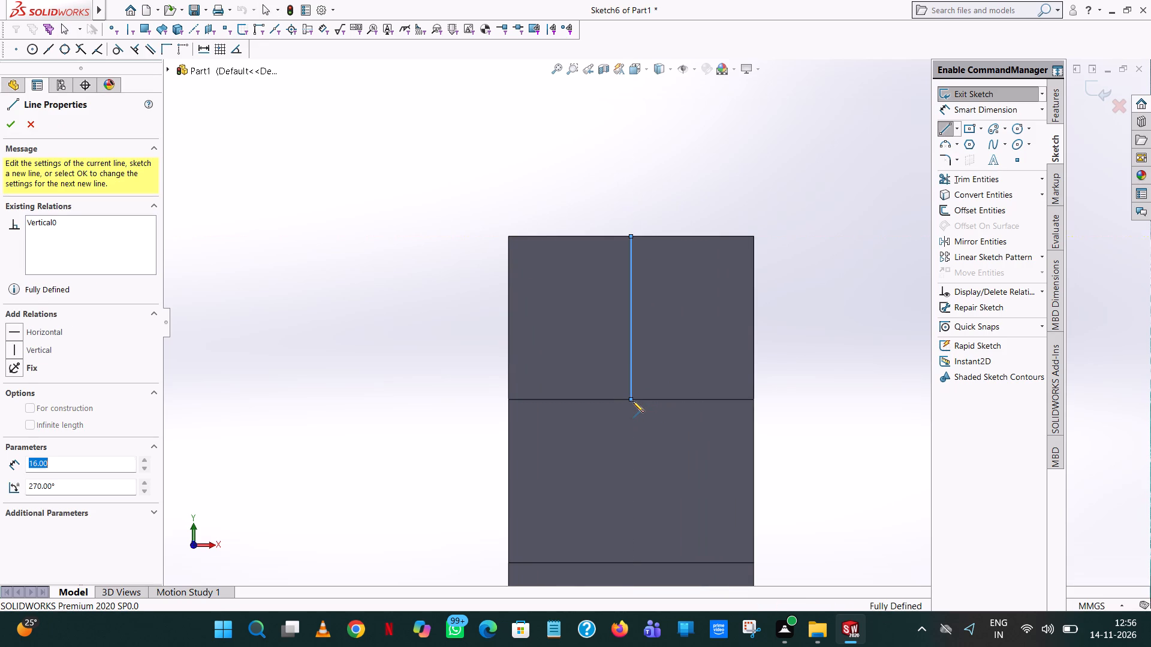
{"action": "right_click", "coordinate": [632, 401]}
{"action": "left_click", "coordinate": [667, 403]}
Sketch a 24 mm horizontal line across the riser face at mid-height, from one side edge to the other.
{"action": "left_click", "coordinate": [941, 129]}
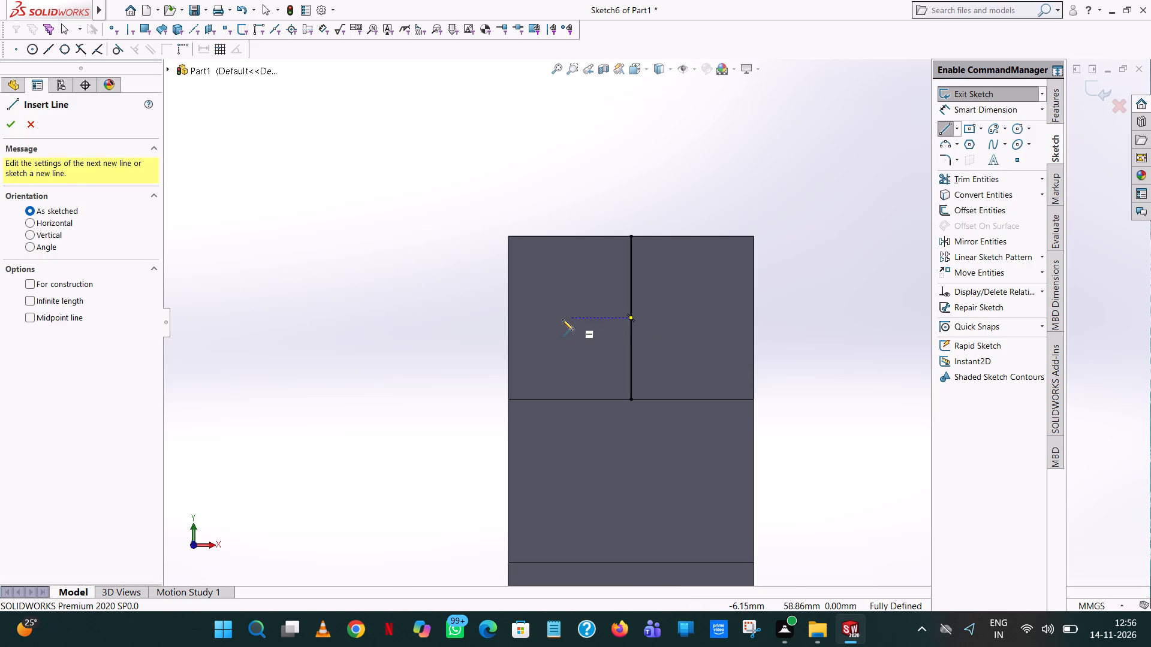
{"action": "left_click", "coordinate": [507, 318]}
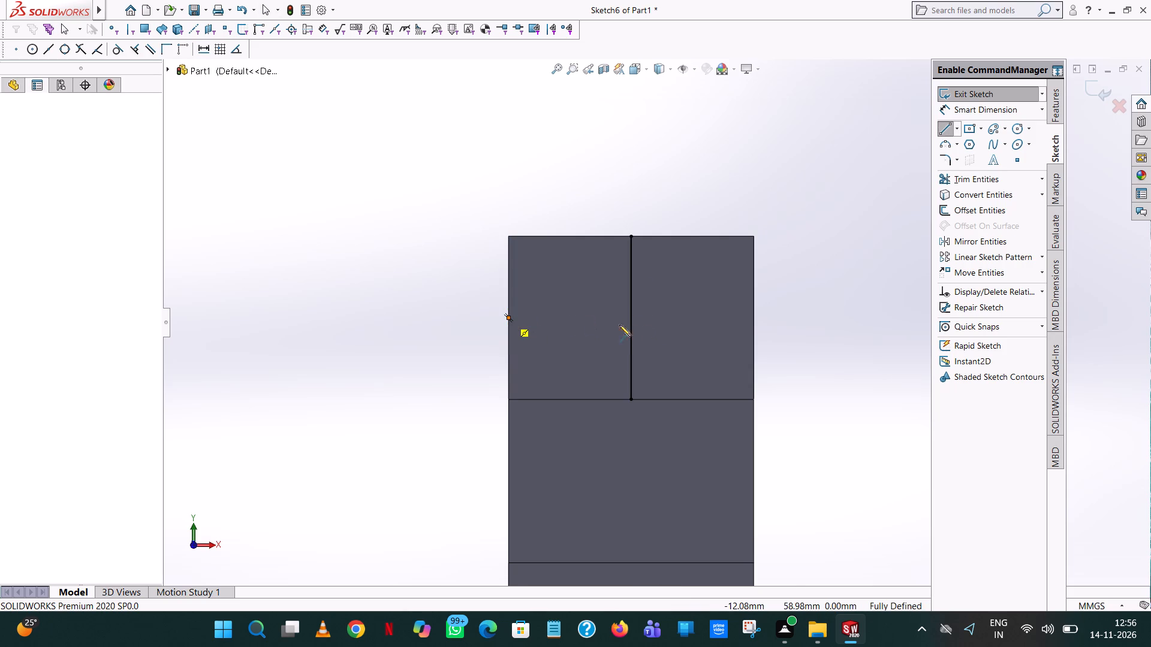
{"action": "left_click", "coordinate": [754, 318]}
{"action": "right_click", "coordinate": [754, 318]}
{"action": "left_click", "coordinate": [786, 326]}
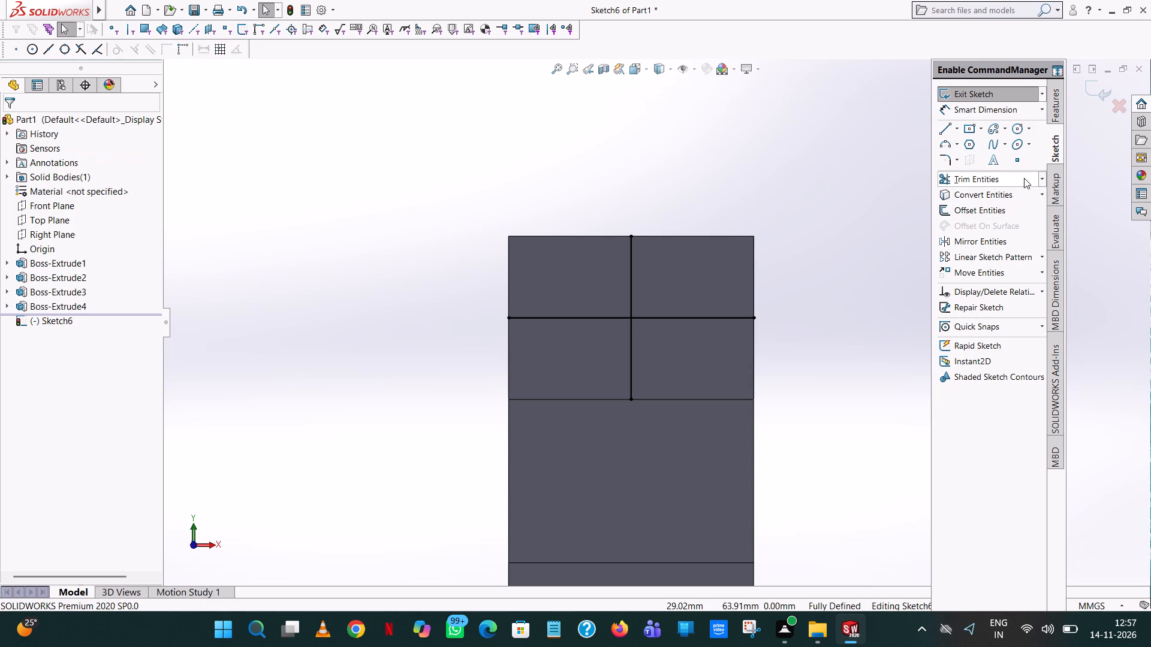
Trim away both halves of the vertical line, above and below the horizontal line.
{"action": "left_click", "coordinate": [1018, 175]}
{"action": "left_click", "coordinate": [631, 268]}
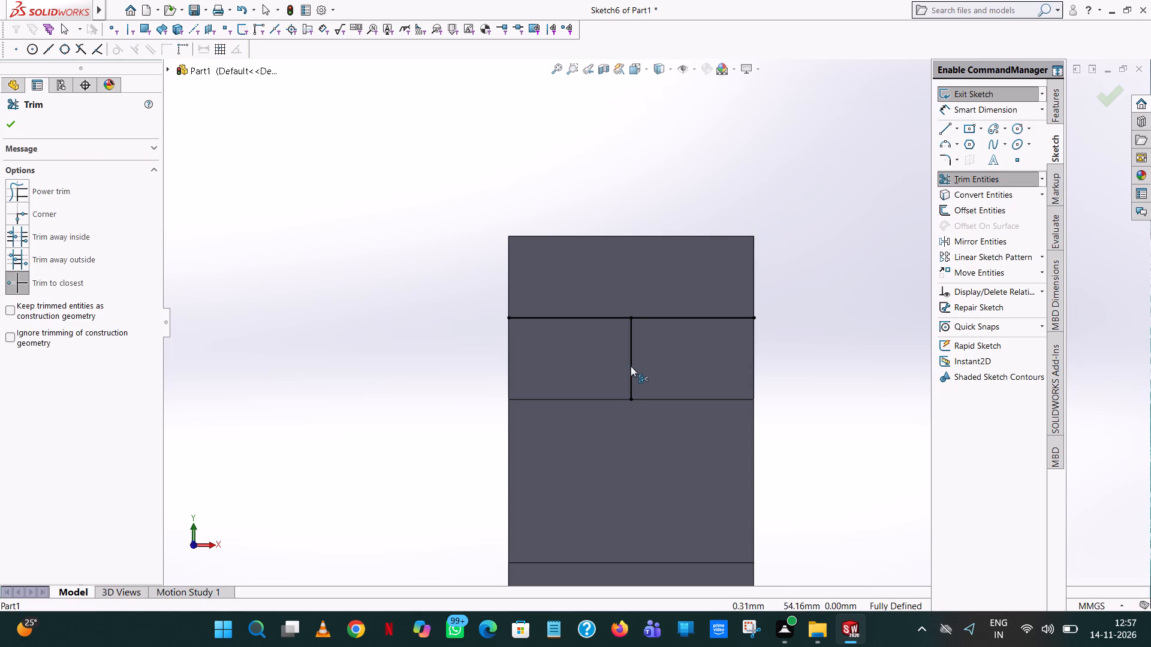
{"action": "left_click", "coordinate": [630, 365]}
{"action": "left_click", "coordinate": [15, 123]}
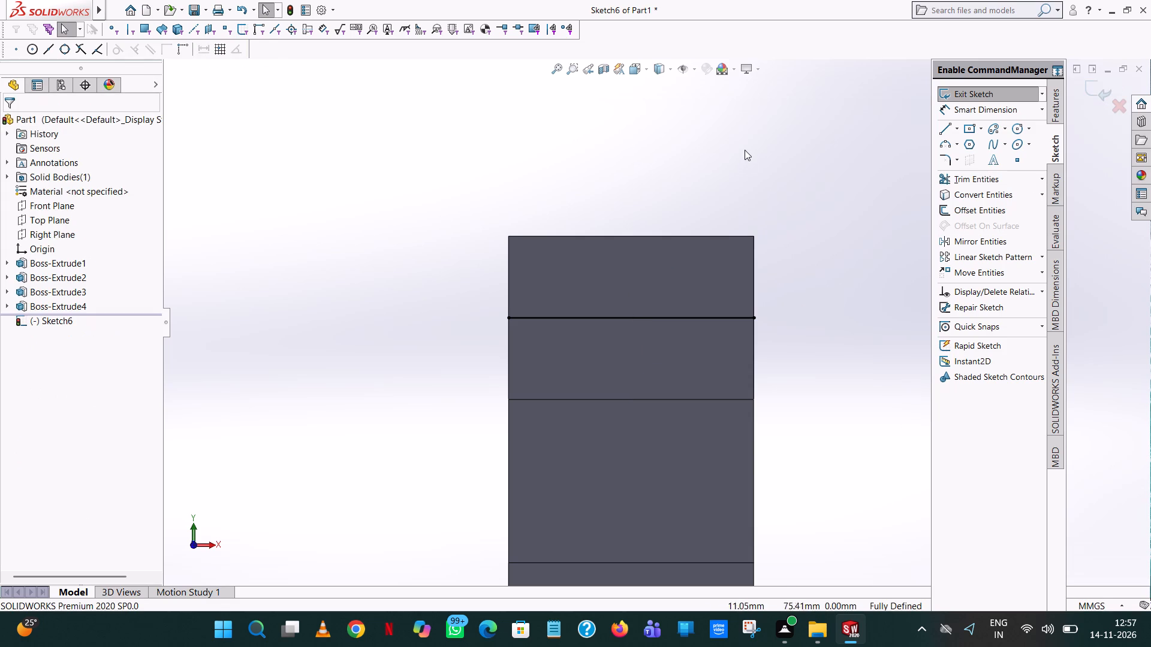
{"action": "left_click", "coordinate": [746, 149]}
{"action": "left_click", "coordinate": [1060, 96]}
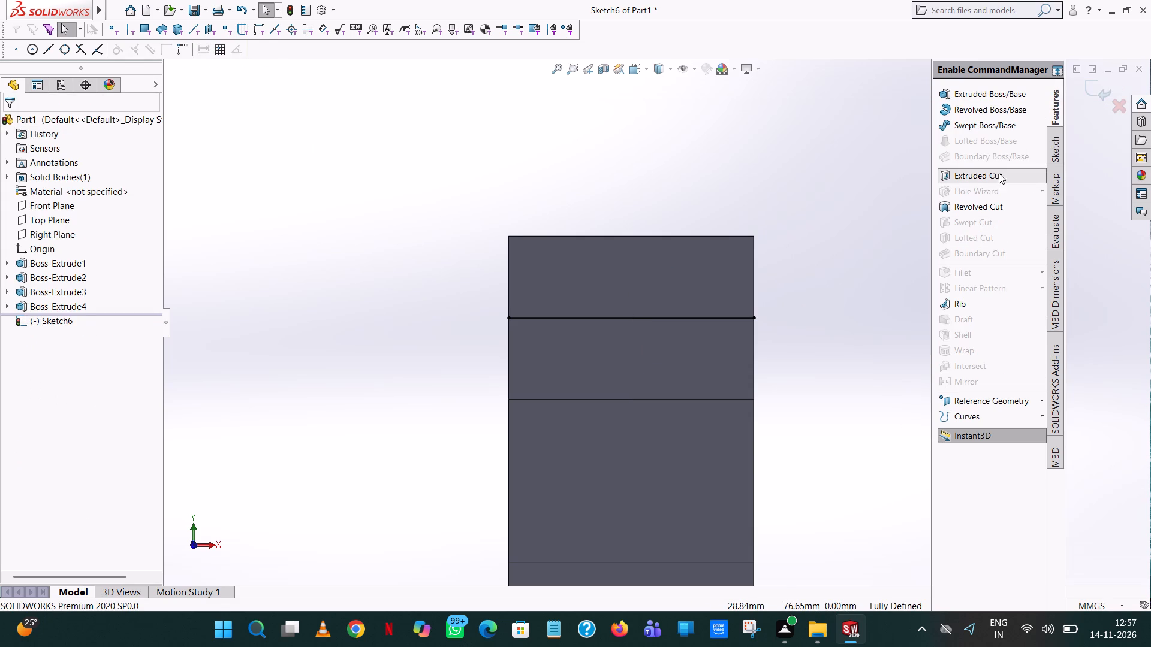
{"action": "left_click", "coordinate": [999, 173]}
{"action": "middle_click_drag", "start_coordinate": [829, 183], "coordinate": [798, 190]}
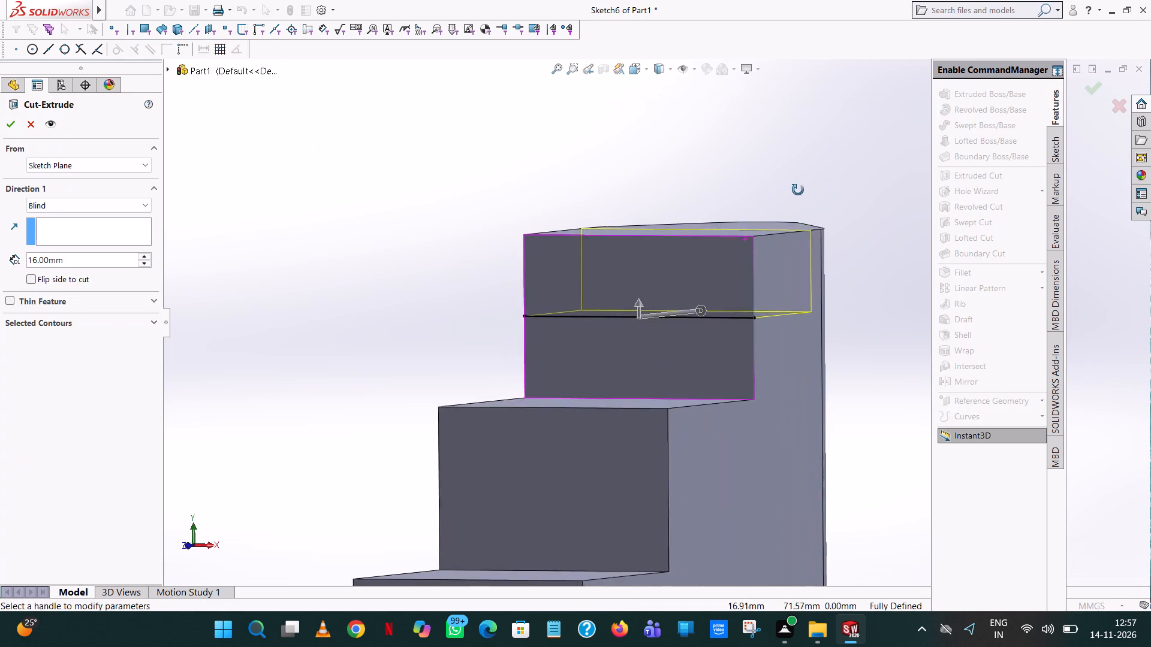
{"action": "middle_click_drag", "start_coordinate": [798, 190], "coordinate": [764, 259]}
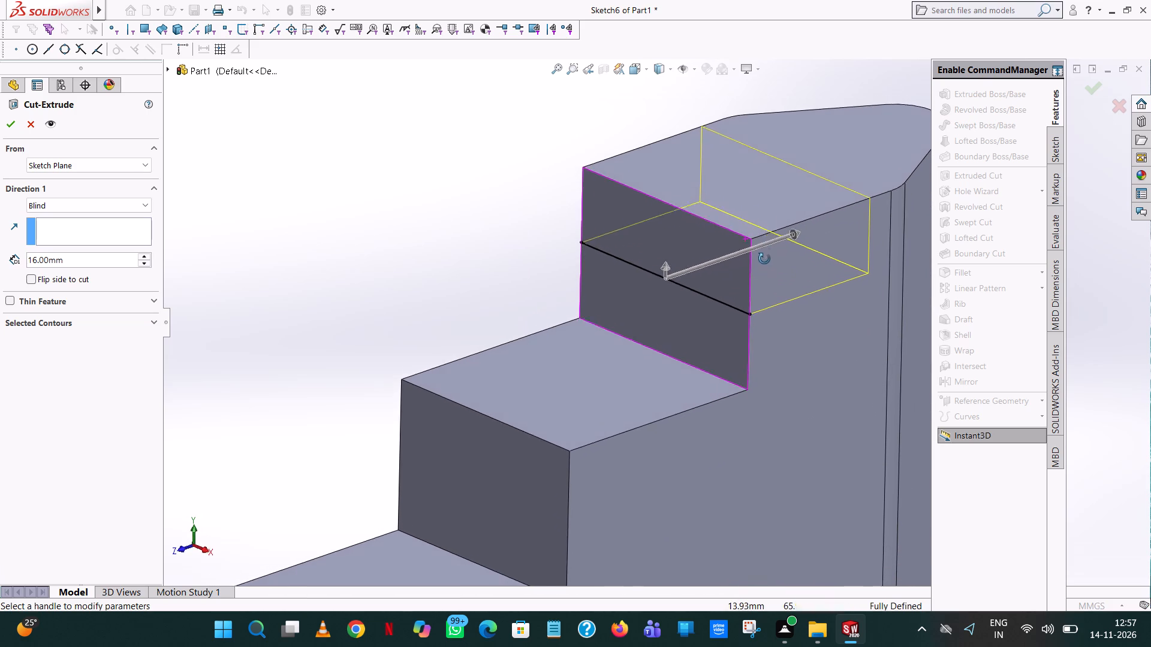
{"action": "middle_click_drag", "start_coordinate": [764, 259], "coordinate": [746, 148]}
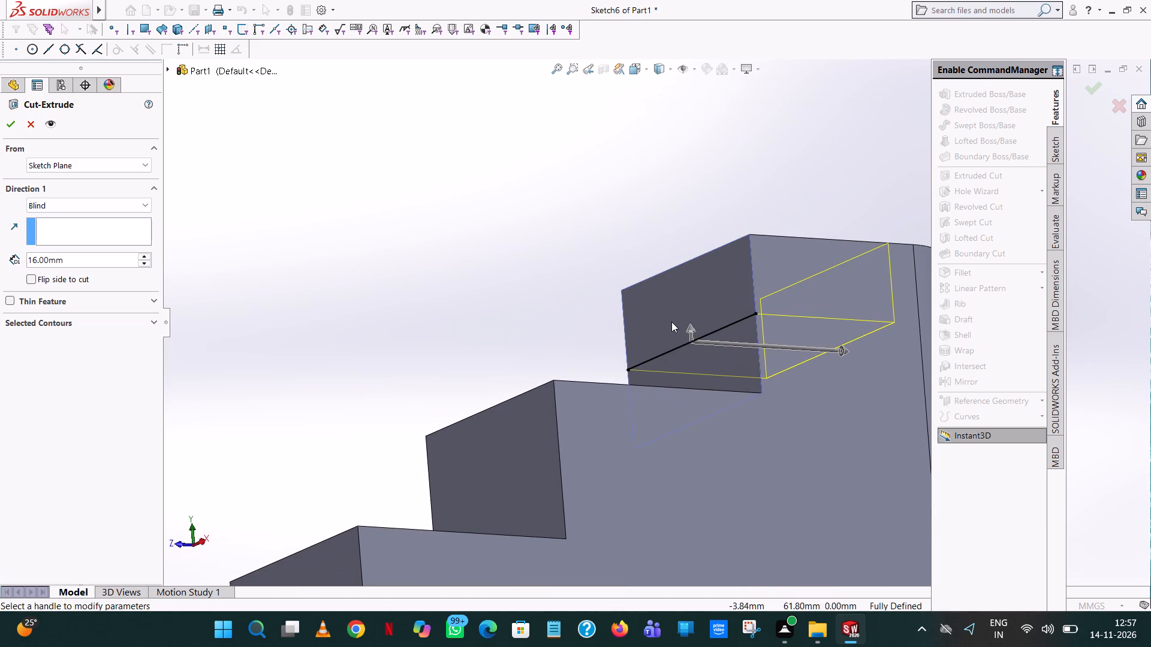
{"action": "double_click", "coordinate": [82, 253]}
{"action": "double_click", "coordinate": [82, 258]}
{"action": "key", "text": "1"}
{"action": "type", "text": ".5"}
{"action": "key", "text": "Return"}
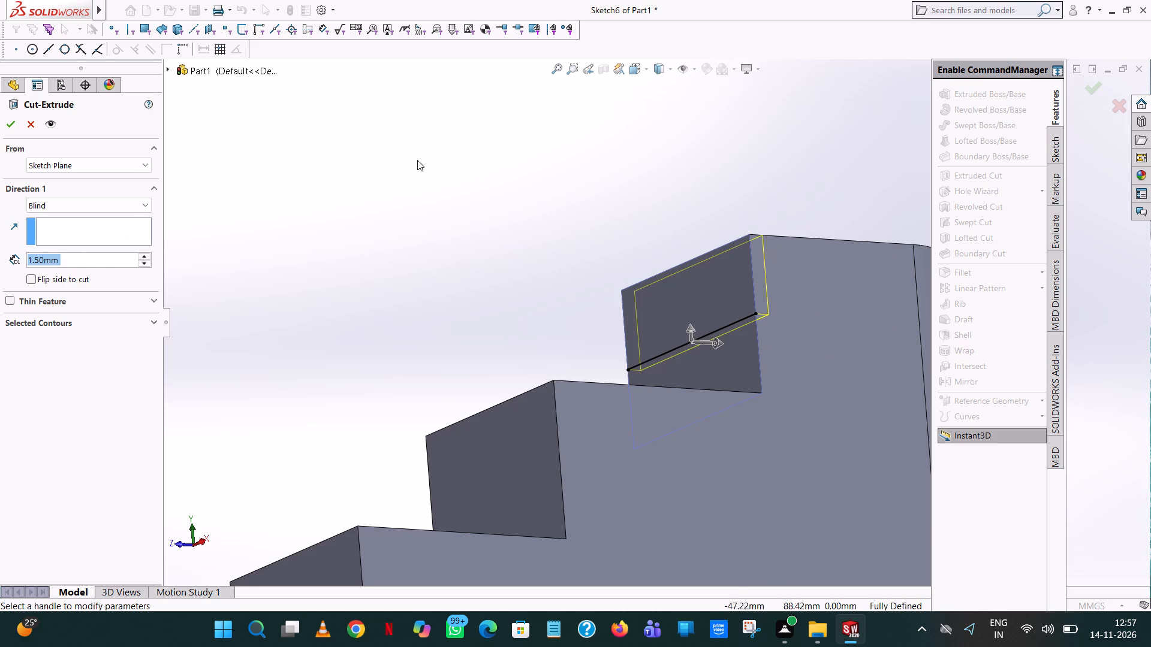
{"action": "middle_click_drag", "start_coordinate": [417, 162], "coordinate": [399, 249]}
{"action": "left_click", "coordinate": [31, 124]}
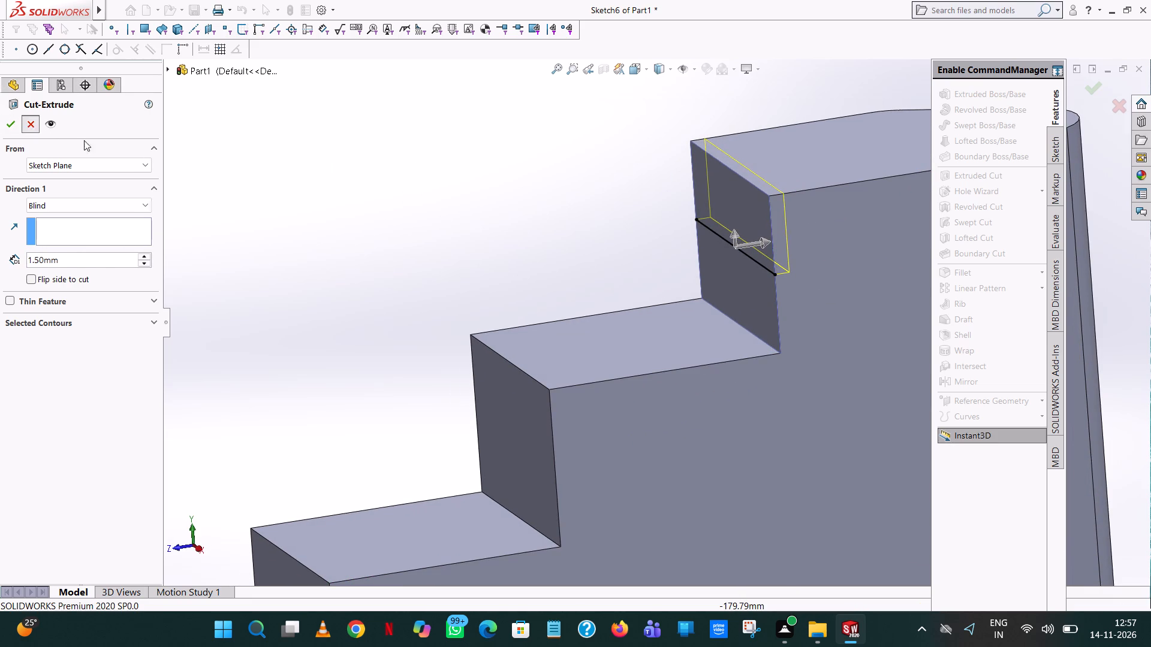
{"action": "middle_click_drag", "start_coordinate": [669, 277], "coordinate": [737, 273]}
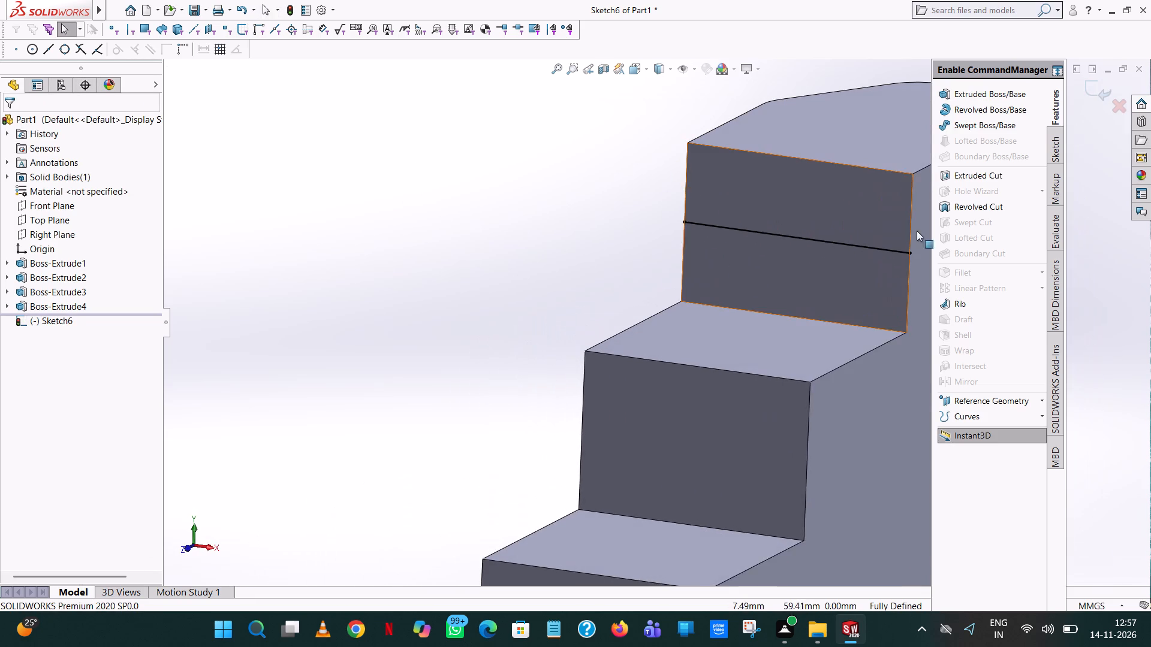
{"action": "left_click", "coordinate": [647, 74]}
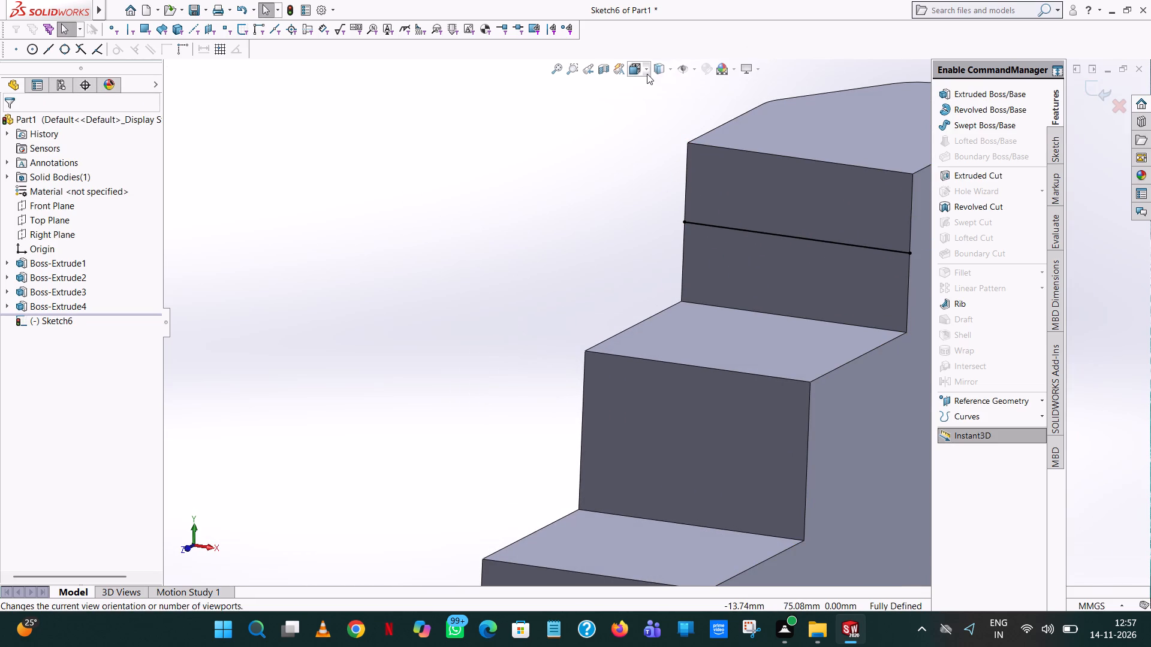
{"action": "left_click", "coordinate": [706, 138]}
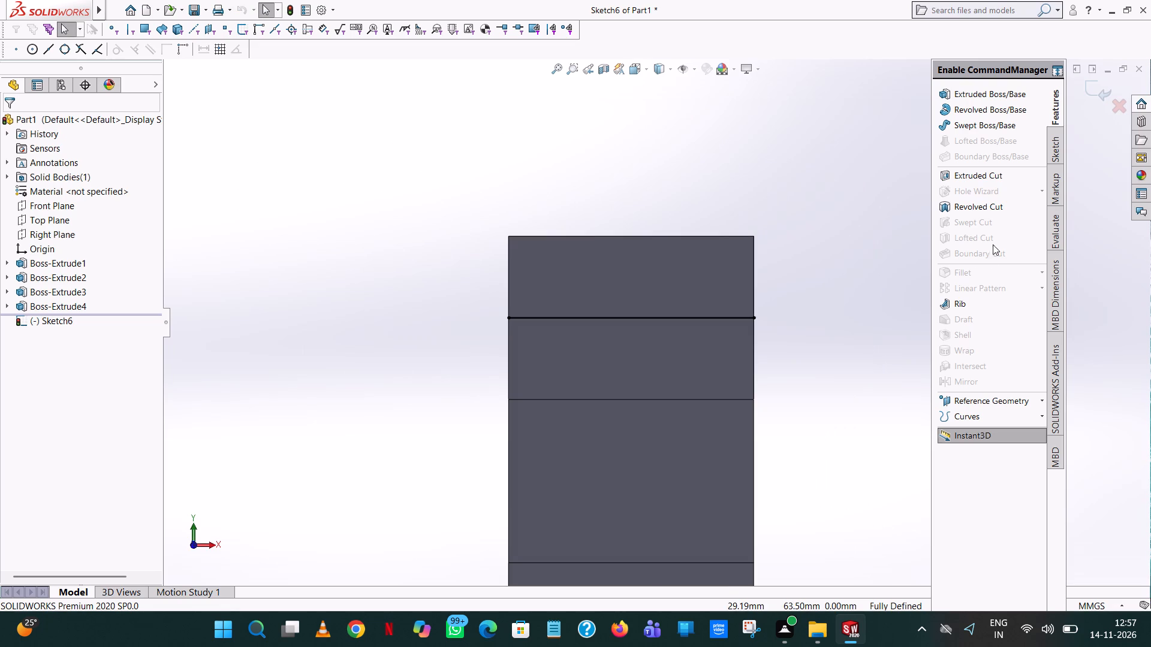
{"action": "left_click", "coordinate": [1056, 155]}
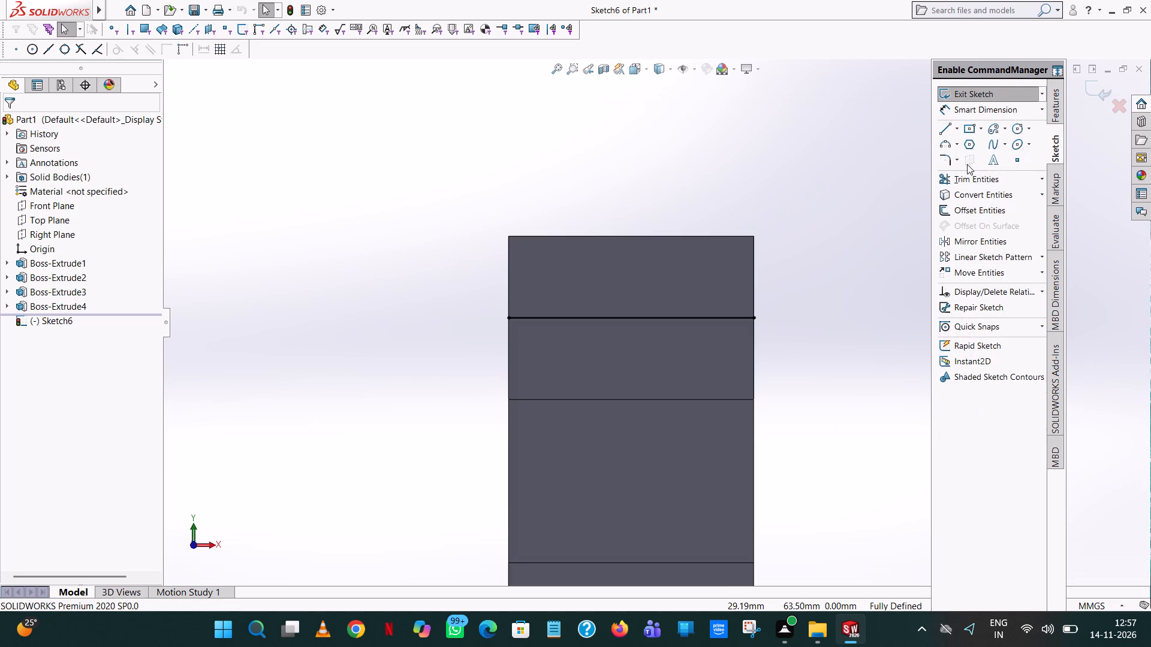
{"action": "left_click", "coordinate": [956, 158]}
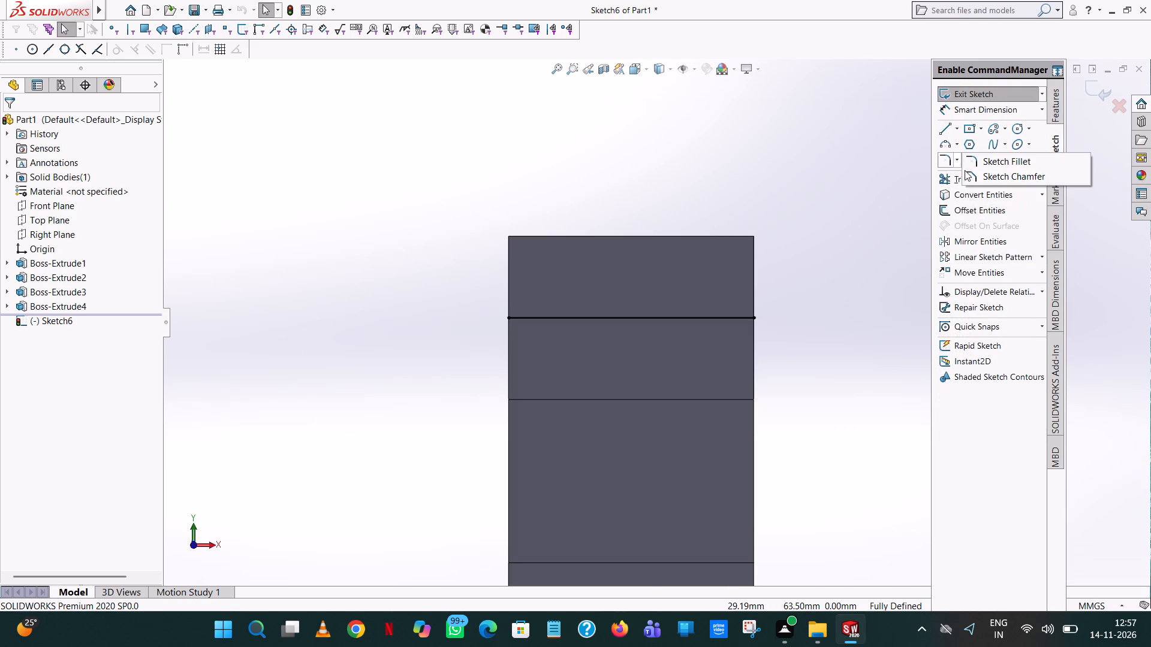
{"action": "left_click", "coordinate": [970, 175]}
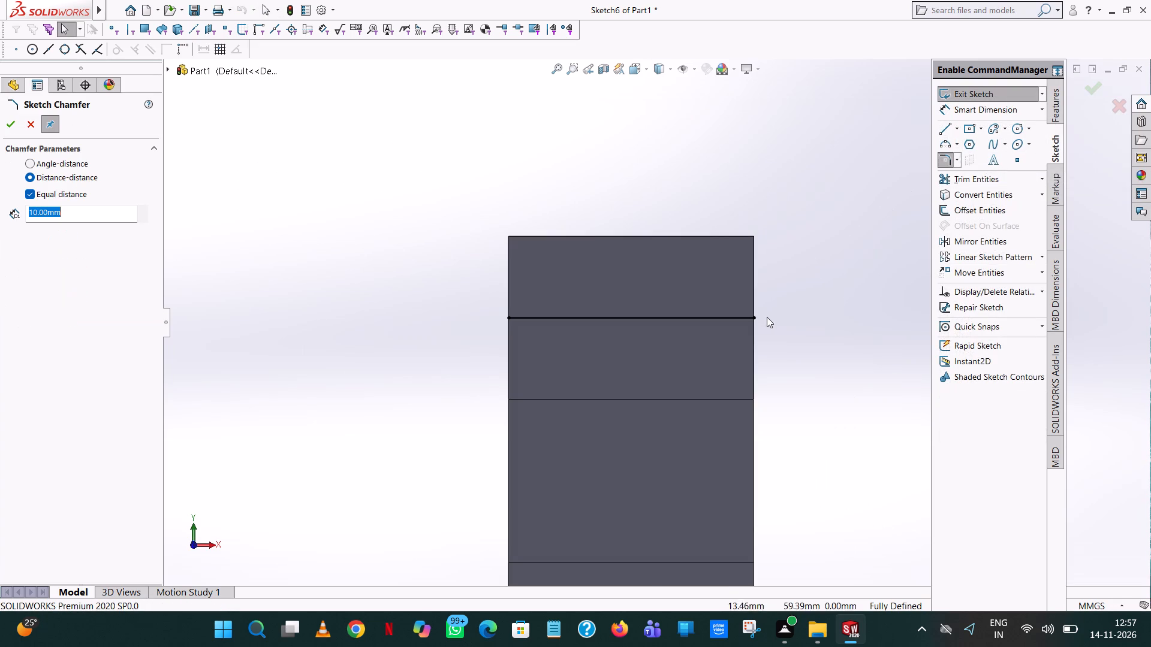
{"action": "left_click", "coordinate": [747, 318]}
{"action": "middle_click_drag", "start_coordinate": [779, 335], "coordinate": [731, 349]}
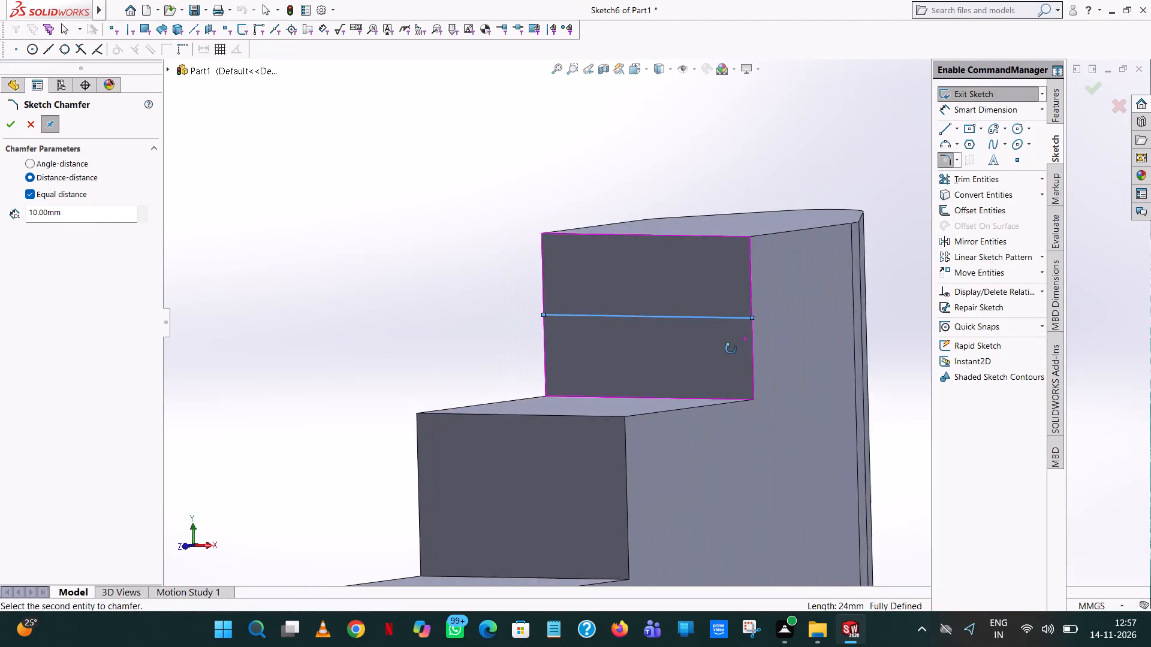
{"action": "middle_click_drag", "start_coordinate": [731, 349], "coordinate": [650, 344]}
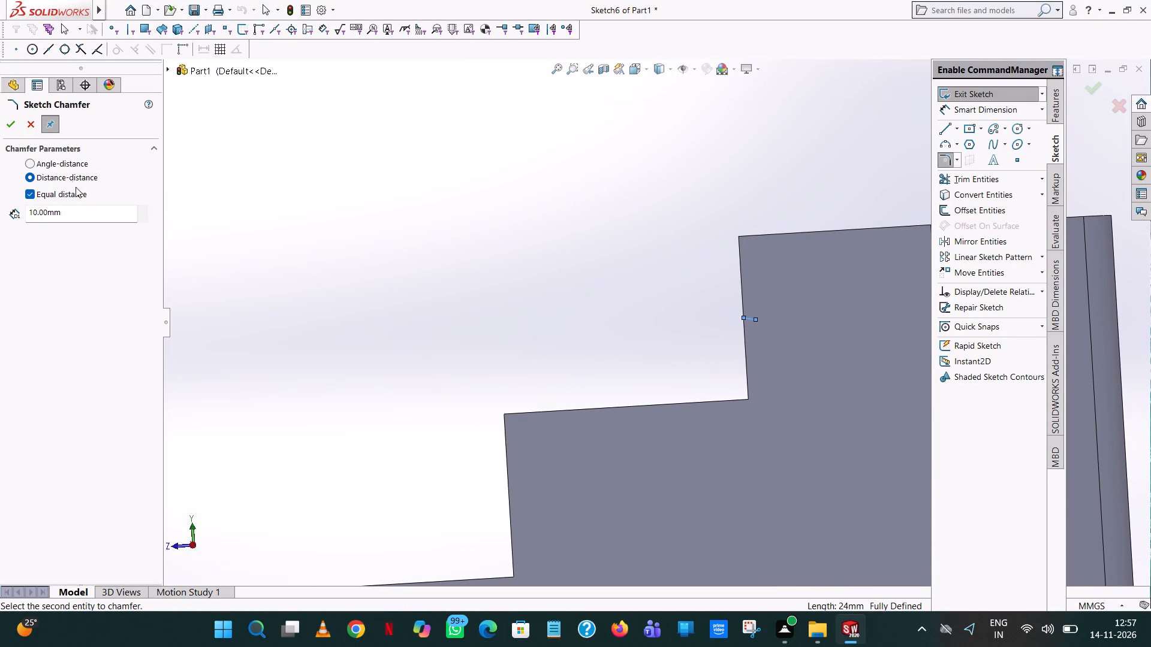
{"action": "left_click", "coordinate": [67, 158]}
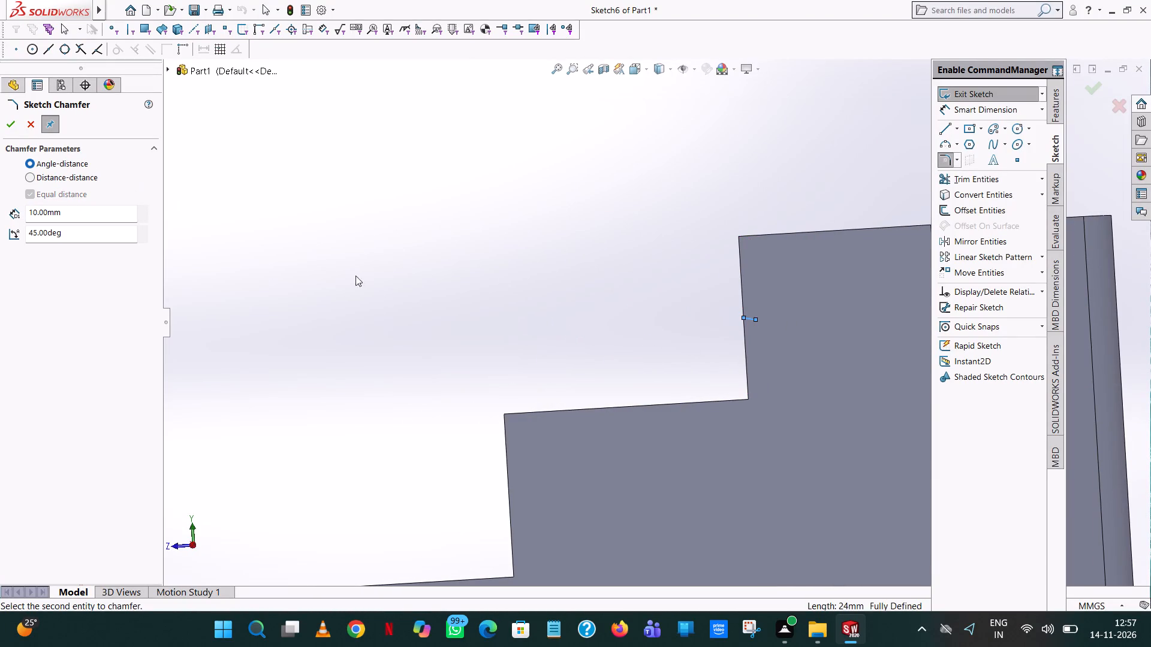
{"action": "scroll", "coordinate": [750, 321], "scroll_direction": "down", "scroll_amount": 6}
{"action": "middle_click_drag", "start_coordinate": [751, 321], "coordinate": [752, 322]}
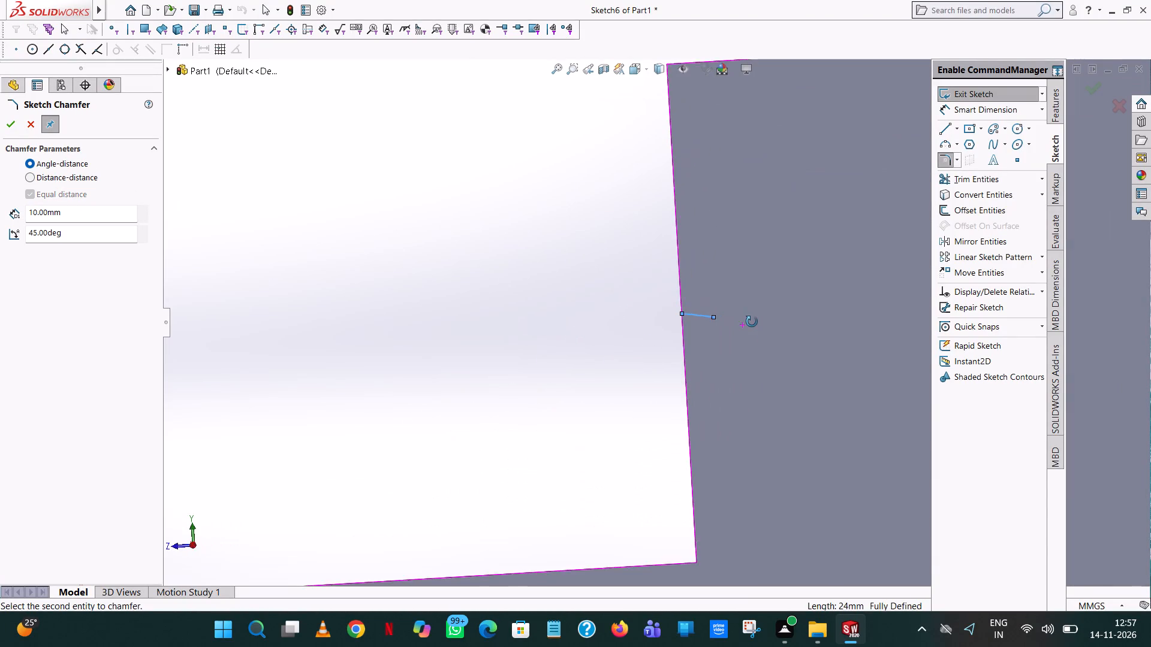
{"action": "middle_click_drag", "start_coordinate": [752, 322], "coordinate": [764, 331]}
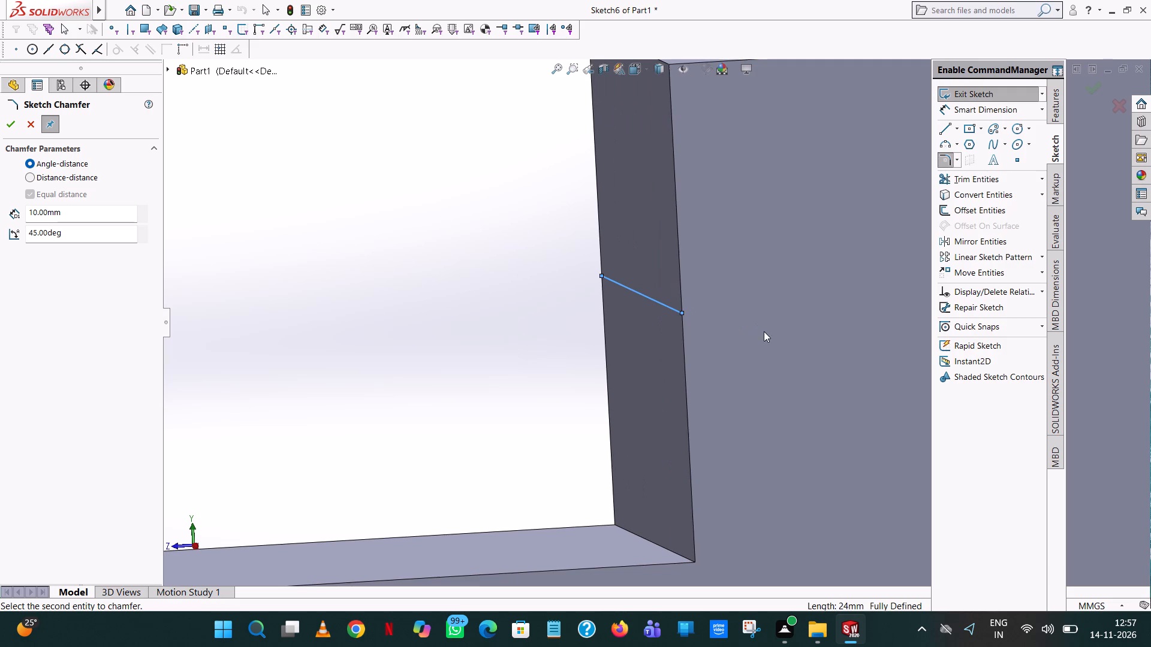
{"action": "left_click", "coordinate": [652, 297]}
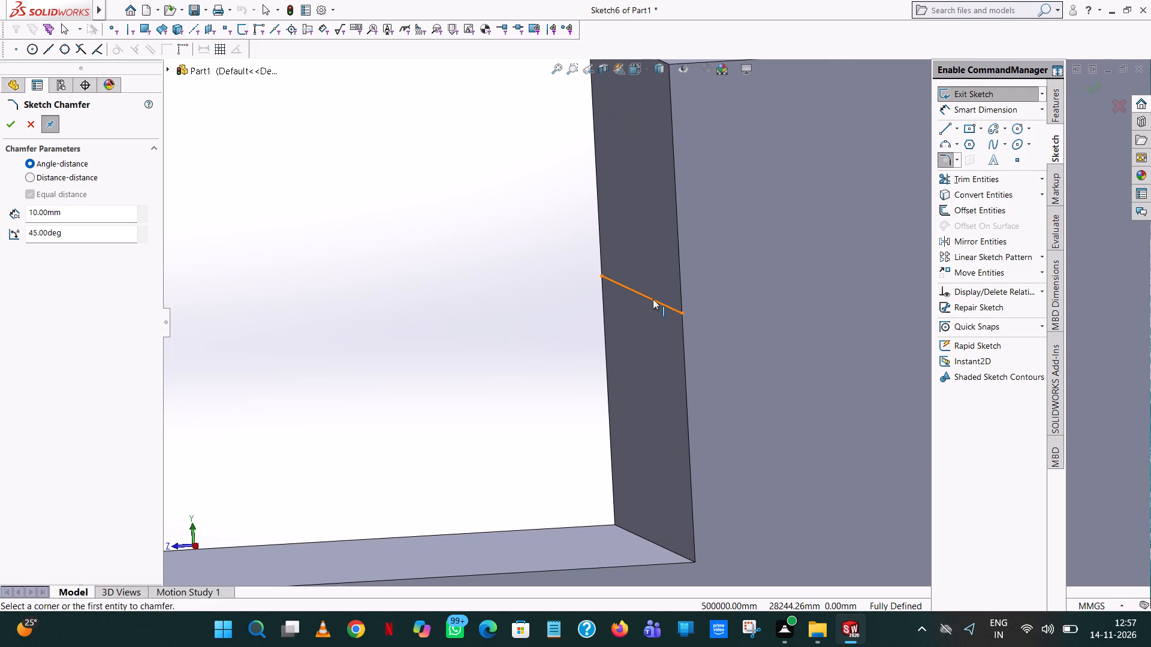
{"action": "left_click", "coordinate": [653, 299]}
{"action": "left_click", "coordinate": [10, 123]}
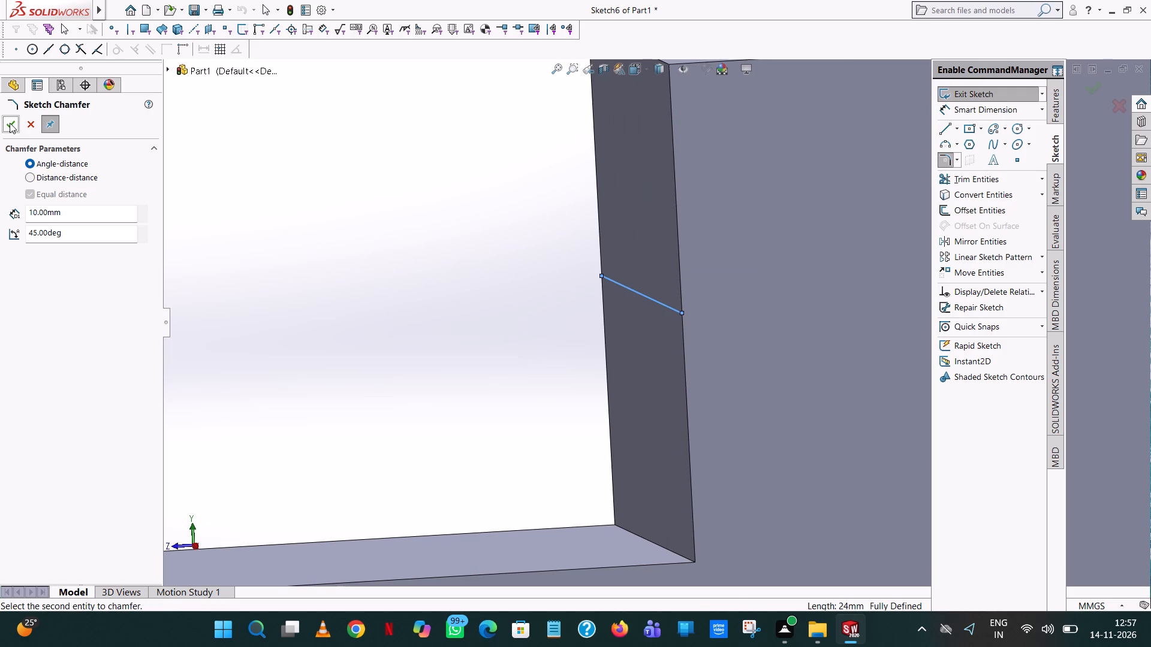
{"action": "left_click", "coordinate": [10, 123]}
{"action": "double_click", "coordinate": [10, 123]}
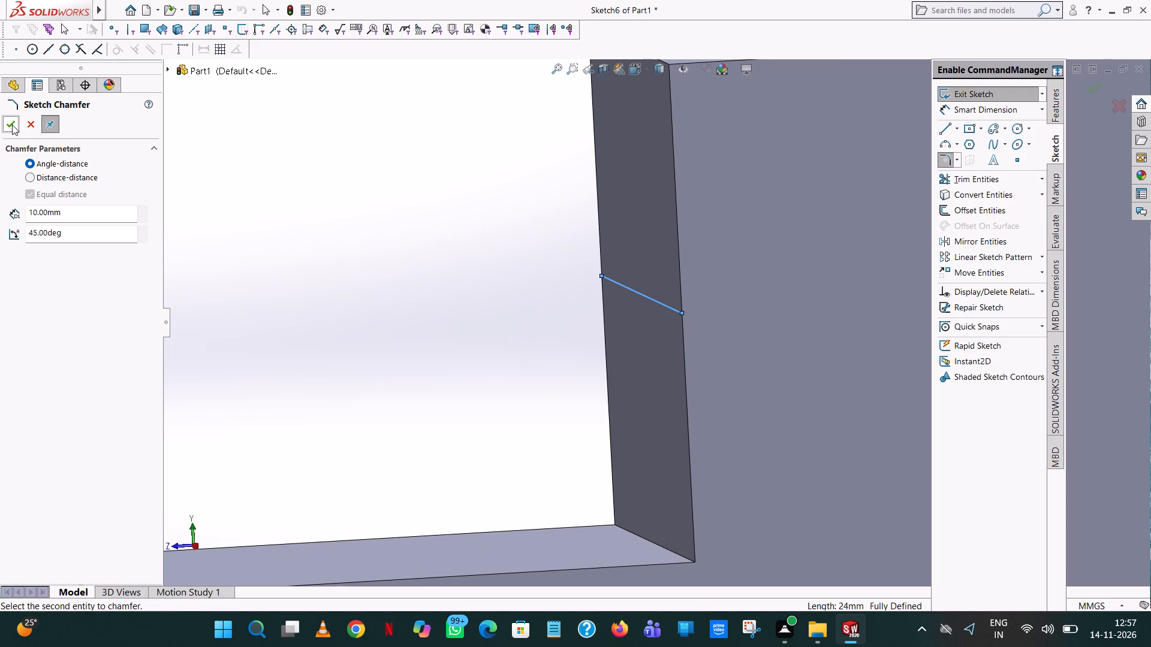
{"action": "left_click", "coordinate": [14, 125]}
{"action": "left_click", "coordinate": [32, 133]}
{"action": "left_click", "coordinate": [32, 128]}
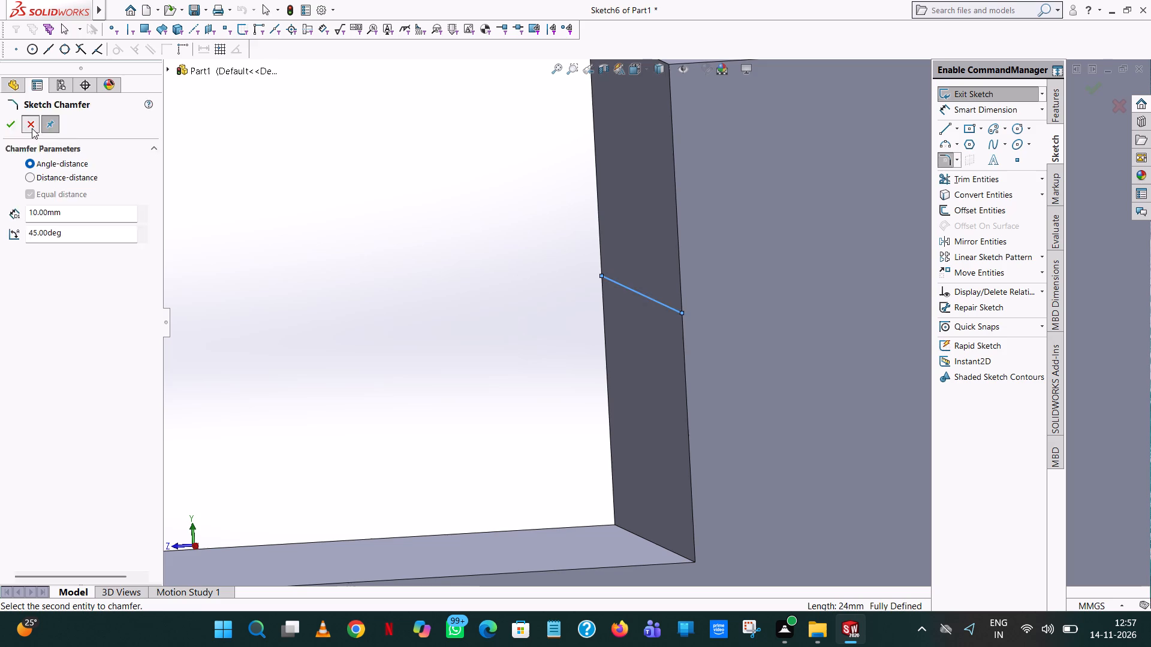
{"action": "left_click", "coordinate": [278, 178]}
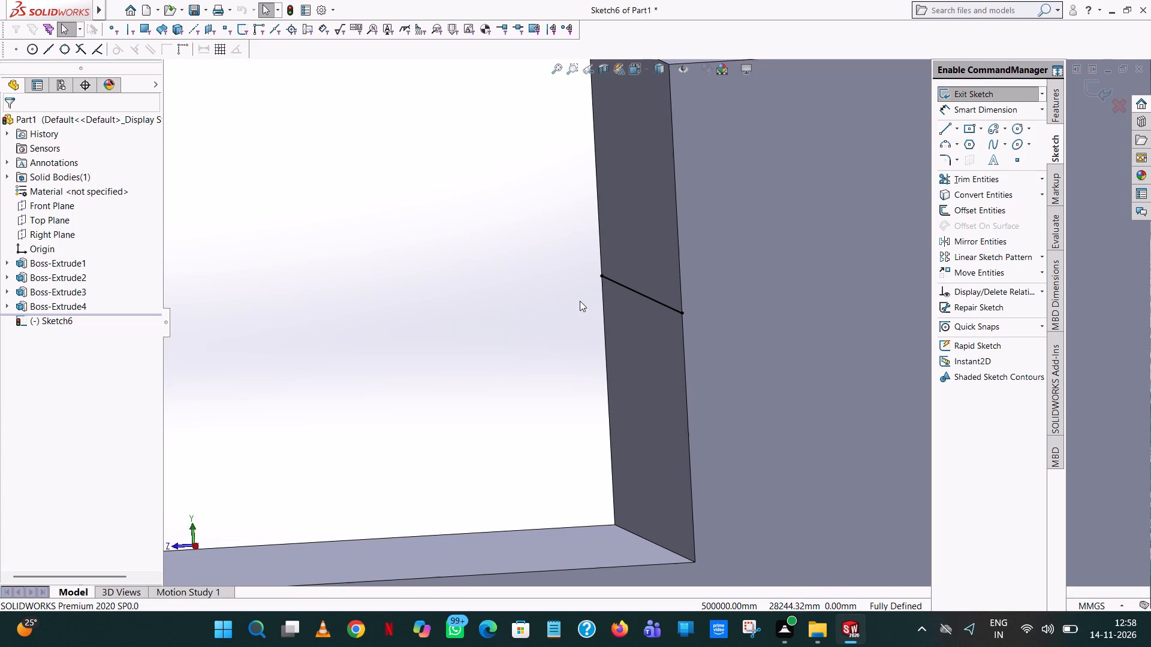
Offset the horizontal mid-height line upward by 1.5/2 mm (0.75 mm), with the dimension added.
{"action": "left_click", "coordinate": [648, 67]}
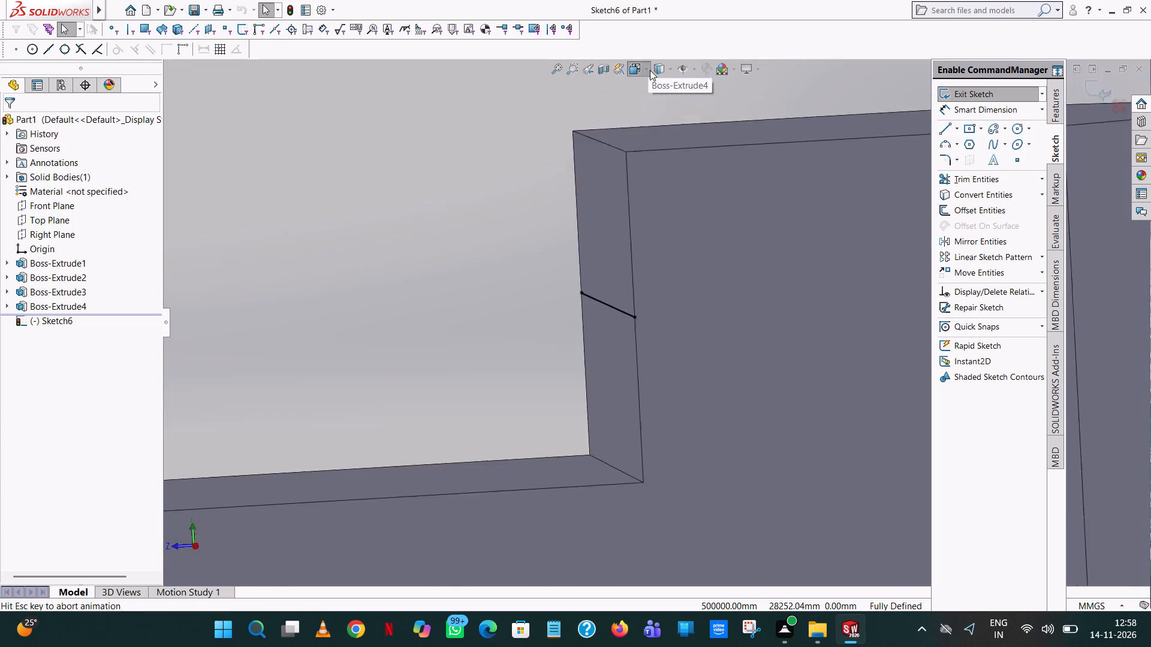
{"action": "left_click", "coordinate": [709, 129]}
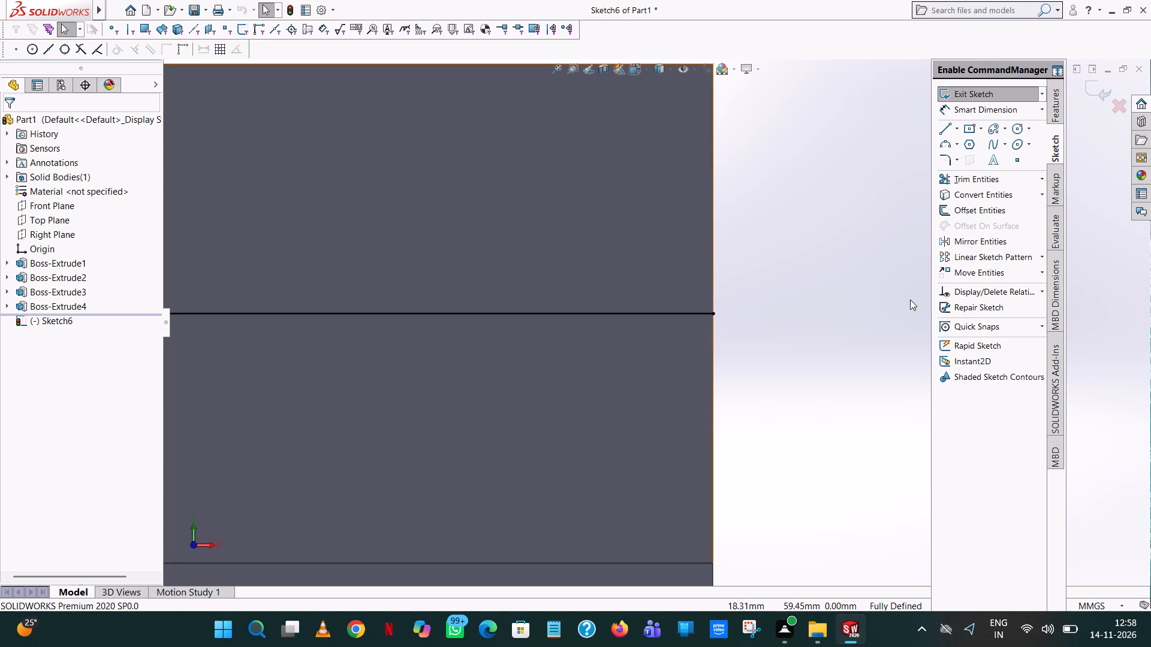
{"action": "scroll", "coordinate": [910, 300], "scroll_direction": "up", "scroll_amount": 2}
{"action": "left_click", "coordinate": [992, 211]}
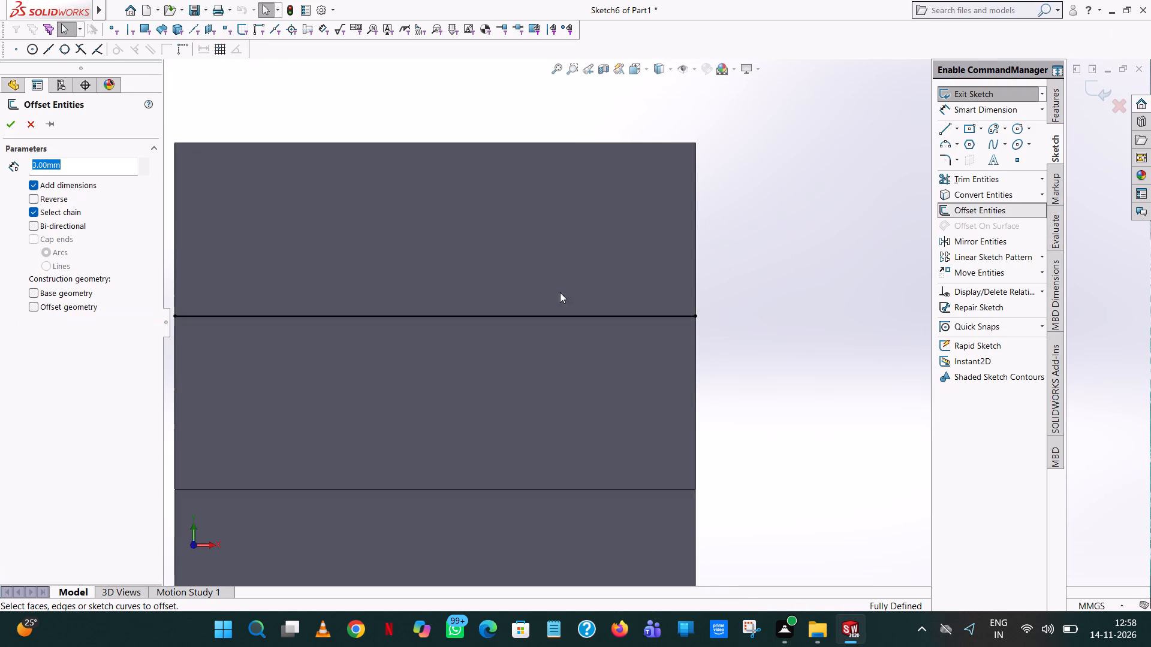
{"action": "left_click", "coordinate": [547, 316]}
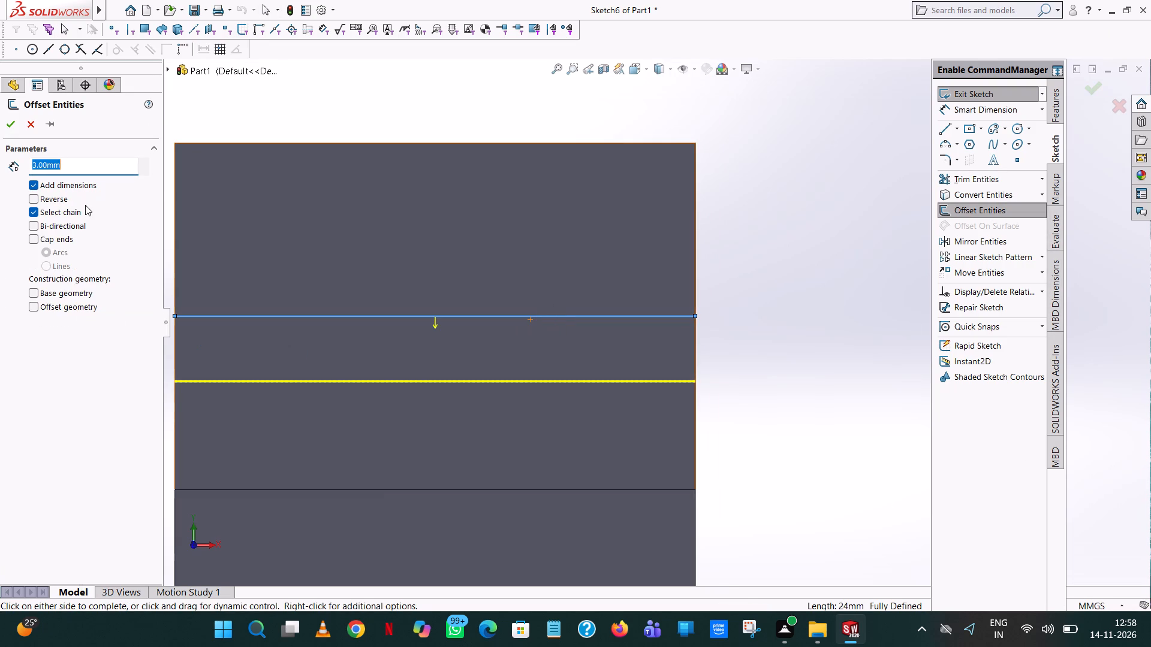
{"action": "key", "text": "1"}
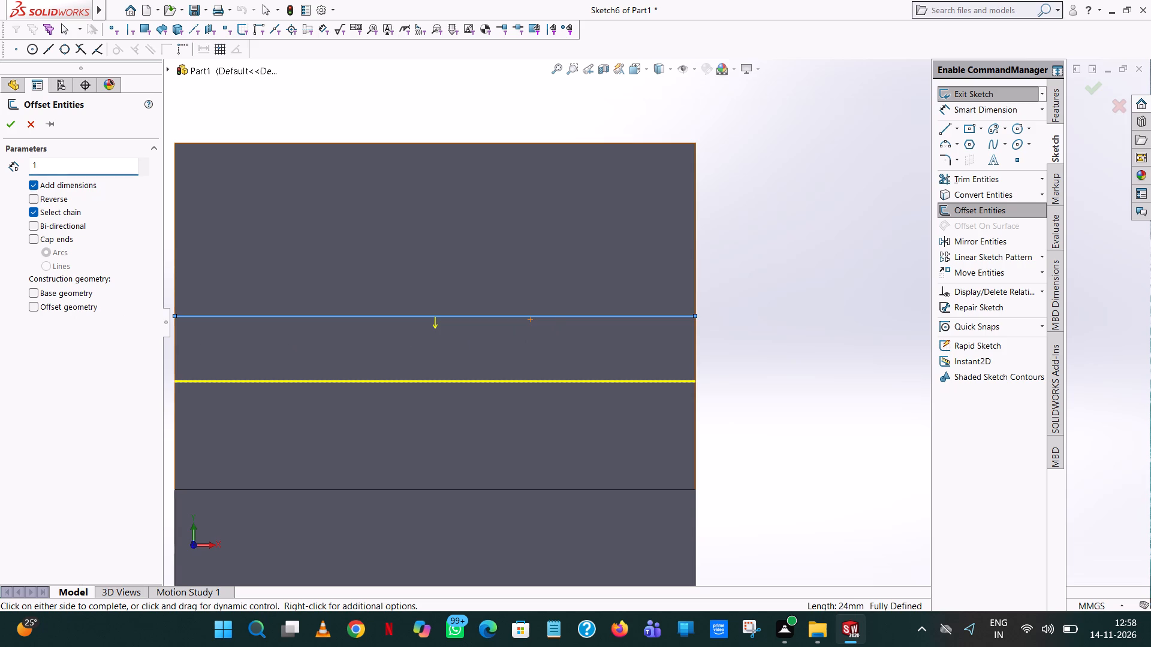
{"action": "type", "text": ".5/2"}
{"action": "left_click", "coordinate": [791, 143]}
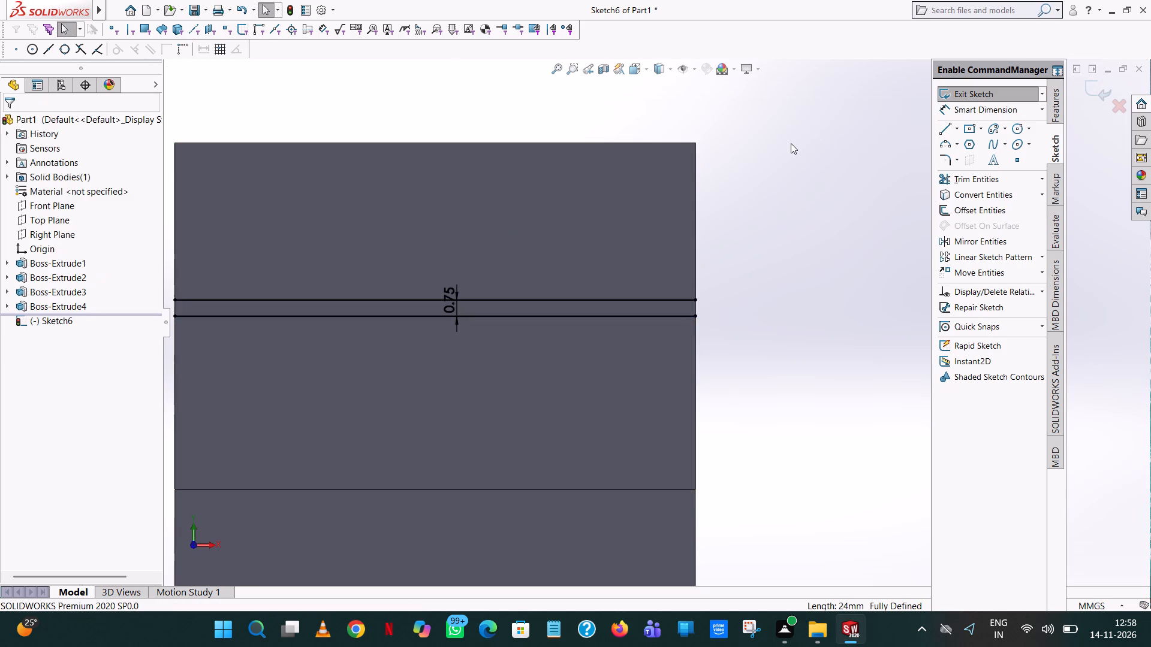
Replace the one-sided offset with a bi-directional 0.75 mm offset of the horizontal mid-height line, with dimensions added.
{"action": "left_click", "coordinate": [244, 8]}
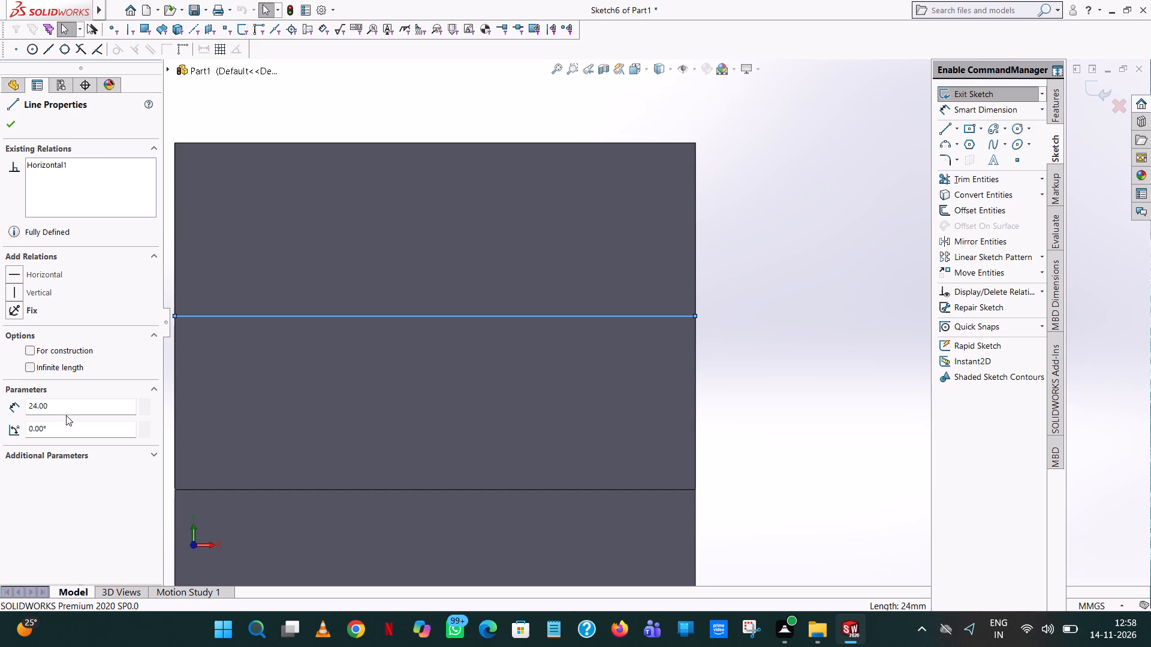
{"action": "left_click", "coordinate": [17, 125]}
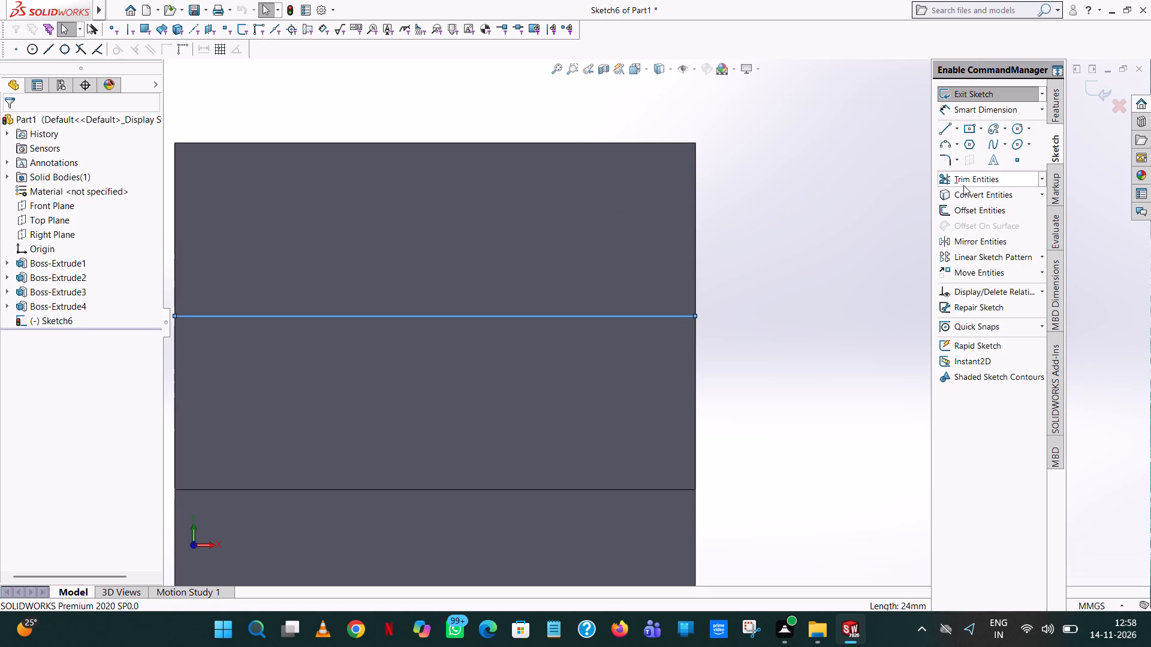
{"action": "left_click", "coordinate": [968, 208]}
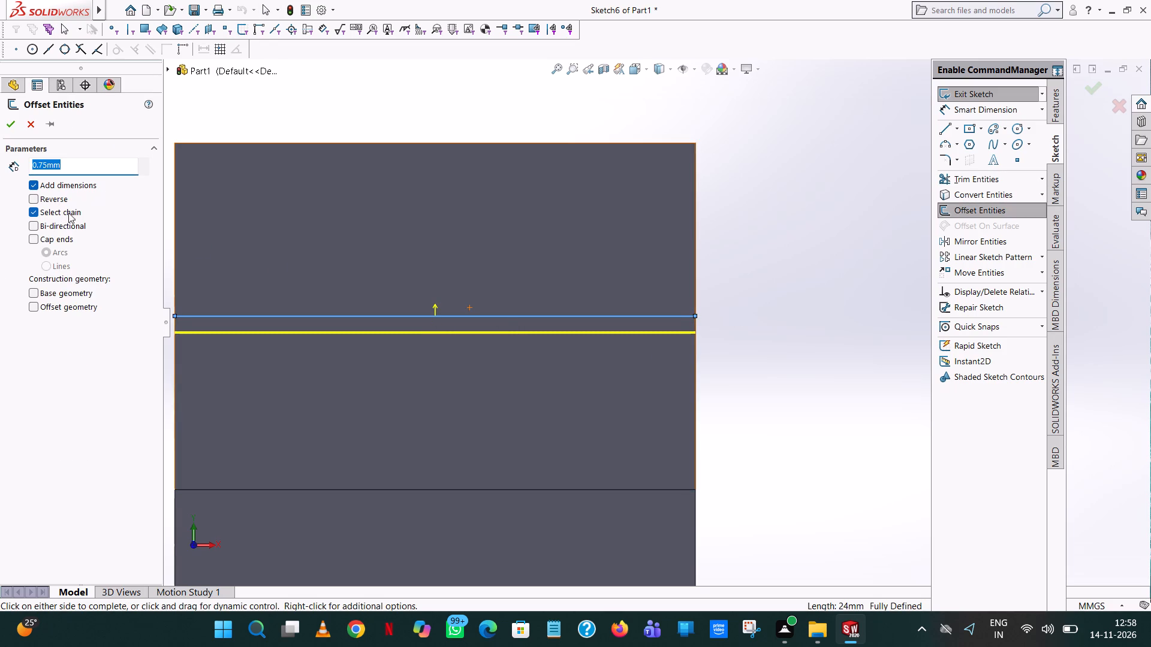
{"action": "left_click", "coordinate": [37, 198]}
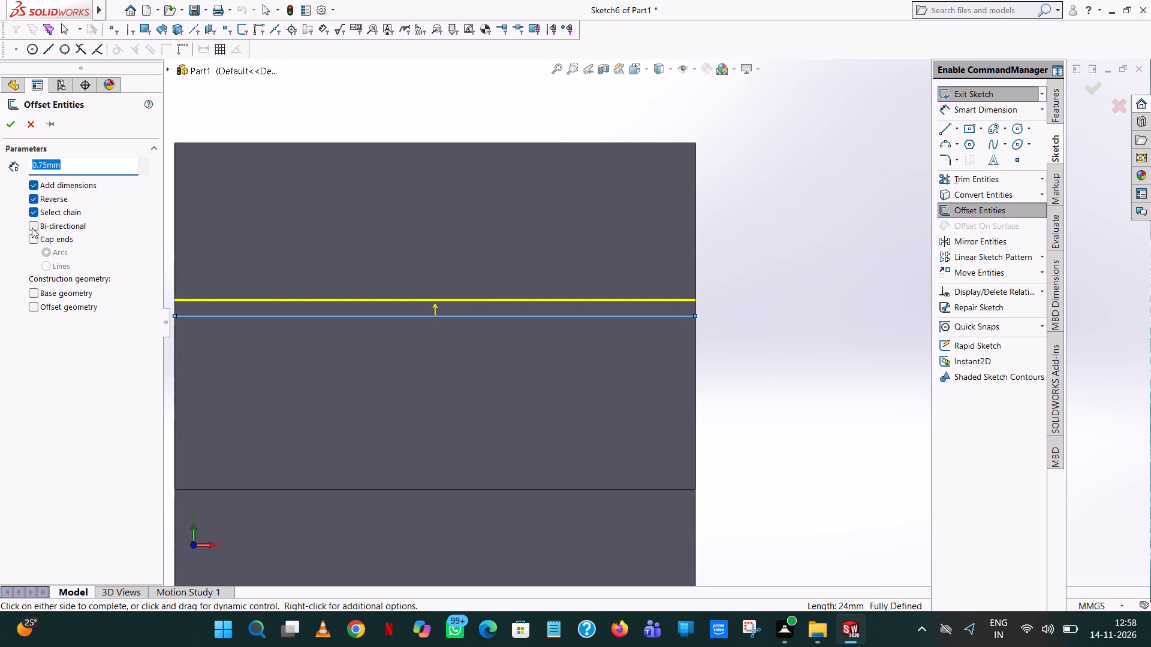
{"action": "left_click", "coordinate": [31, 227]}
{"action": "left_click", "coordinate": [11, 125]}
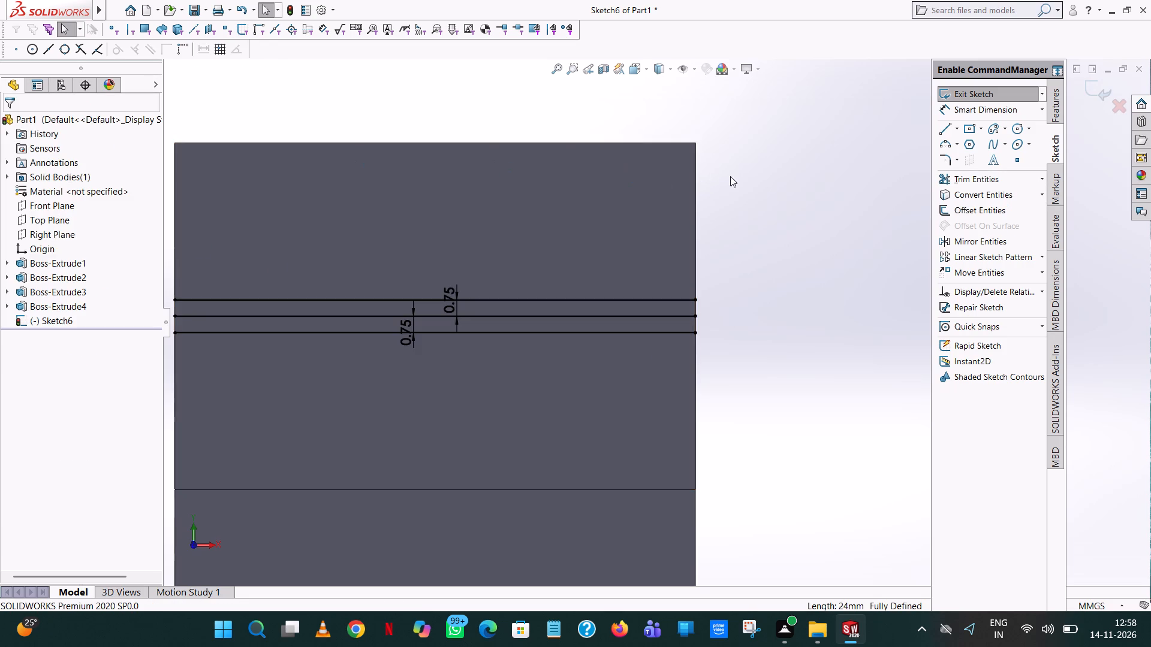
{"action": "left_click", "coordinate": [784, 229]}
Trim away the middle horizontal line between the two offset lines.
{"action": "scroll", "coordinate": [784, 232], "scroll_direction": "up", "scroll_amount": 4}
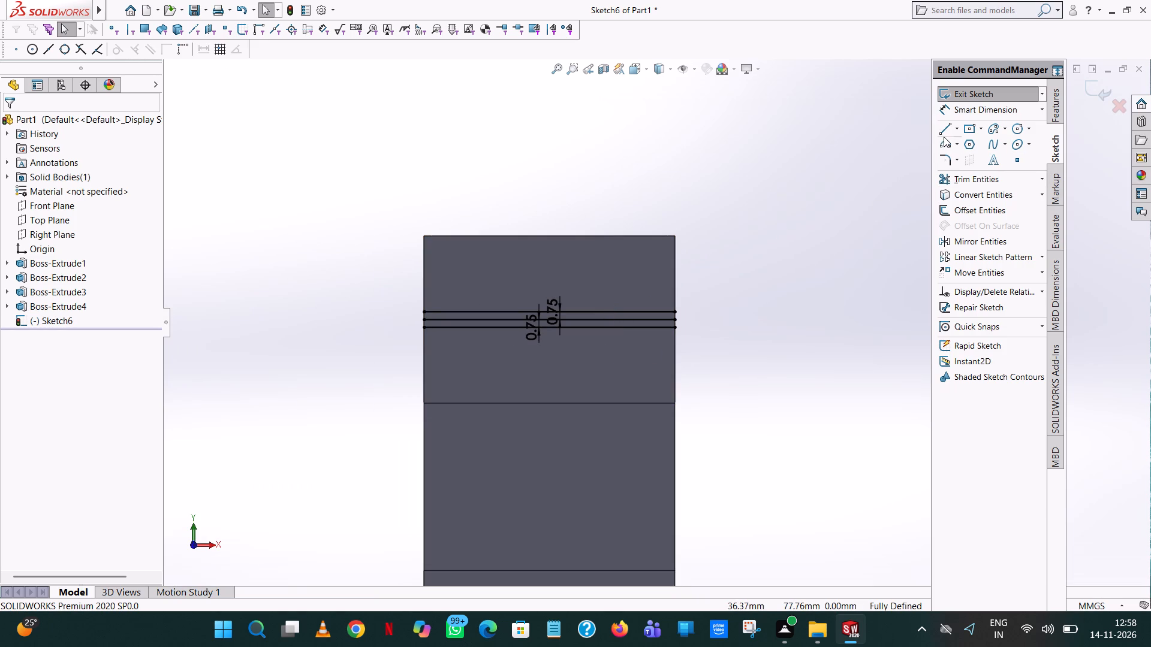
{"action": "left_click", "coordinate": [989, 183]}
{"action": "left_click", "coordinate": [586, 321]}
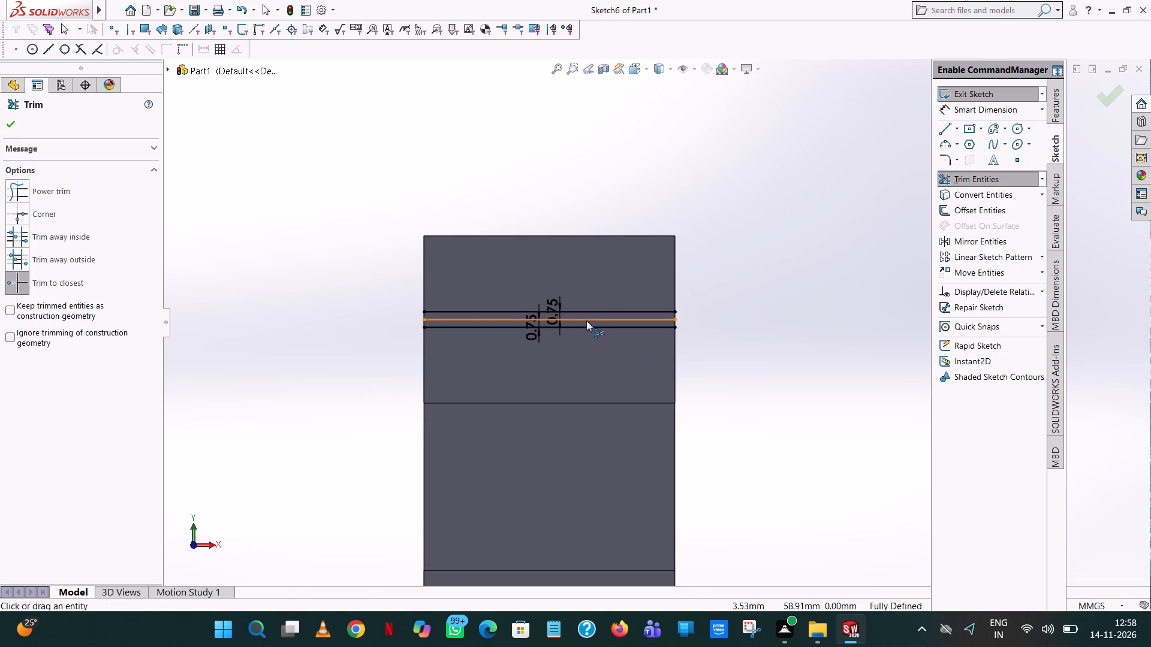
{"action": "left_click", "coordinate": [13, 125]}
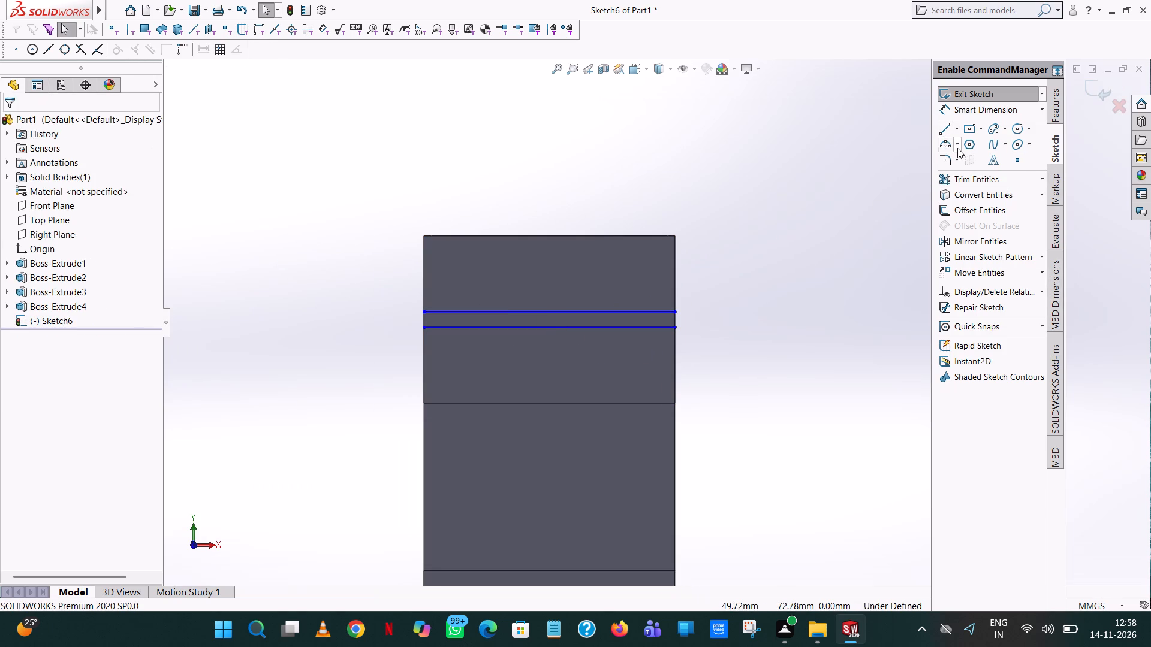
Close both ends of the two offset lines with 1.5 mm vertical lines to form a narrow rectangle.
{"action": "left_click", "coordinate": [947, 131]}
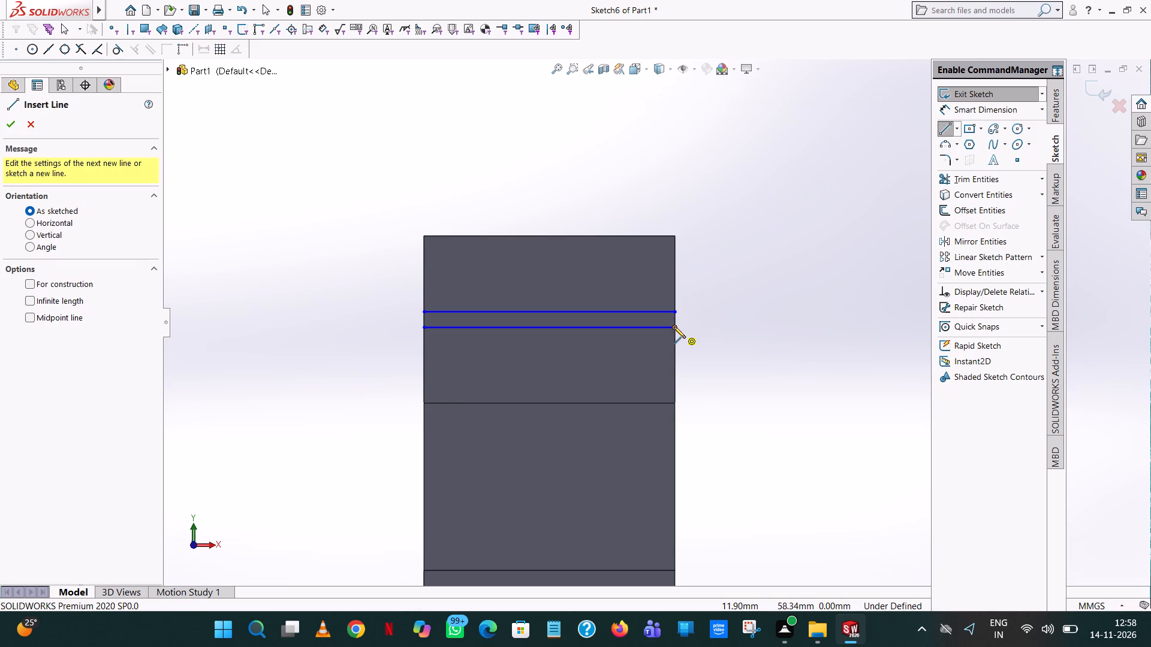
{"action": "left_click", "coordinate": [674, 326]}
{"action": "left_click", "coordinate": [676, 313]}
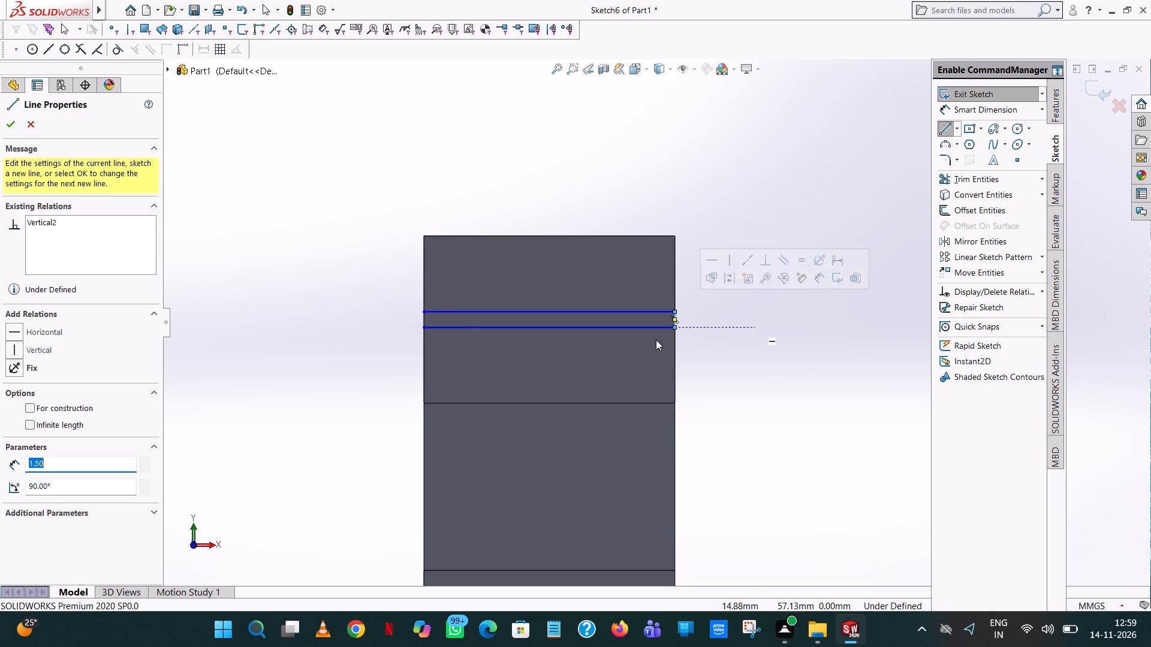
{"action": "left_click", "coordinate": [424, 328]}
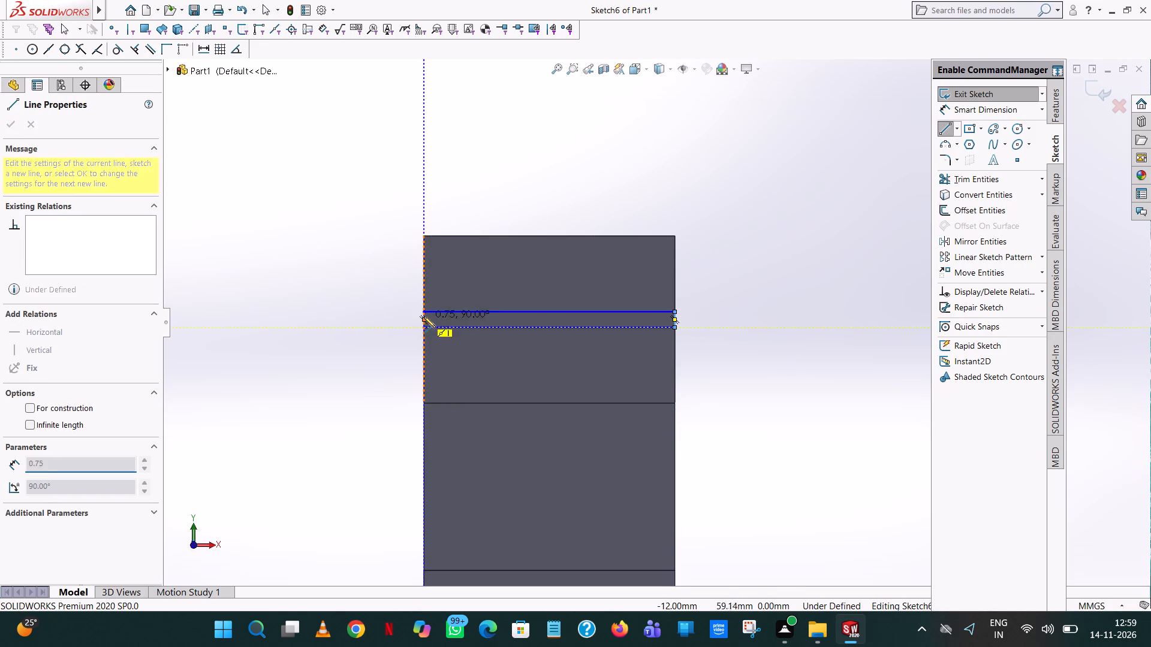
{"action": "left_click", "coordinate": [424, 312]}
{"action": "right_click", "coordinate": [424, 312]}
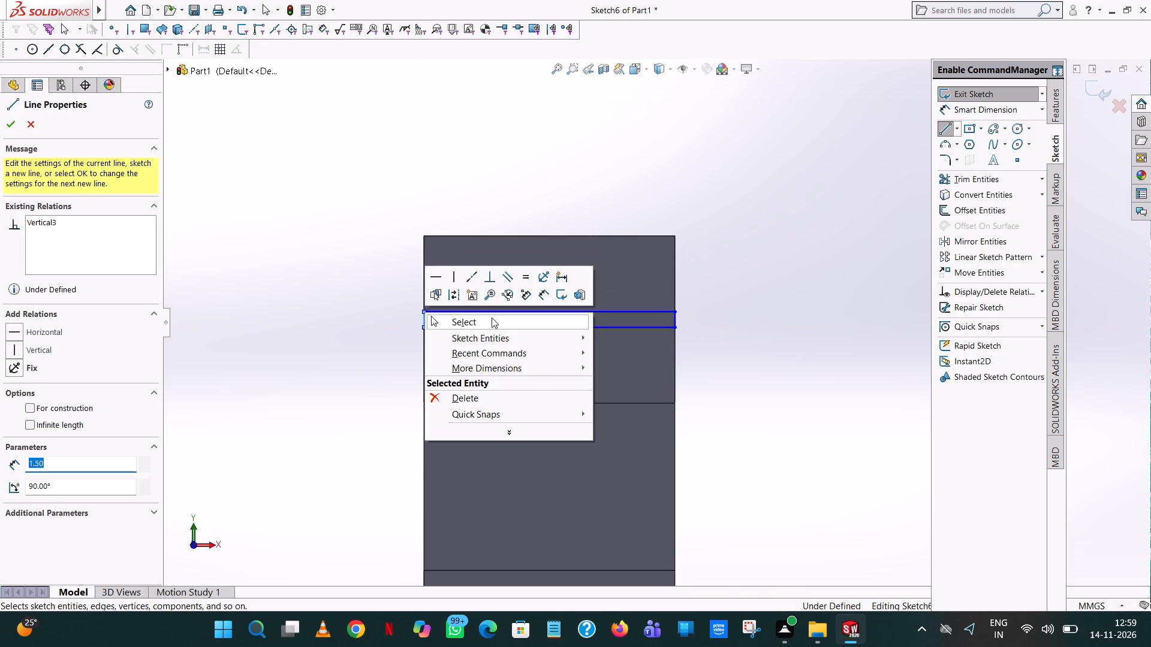
{"action": "left_click", "coordinate": [492, 318]}
Cut-extrude the narrow rectangle 1.5 mm deep into the riser face as a blind cut.
{"action": "left_click", "coordinate": [1056, 106]}
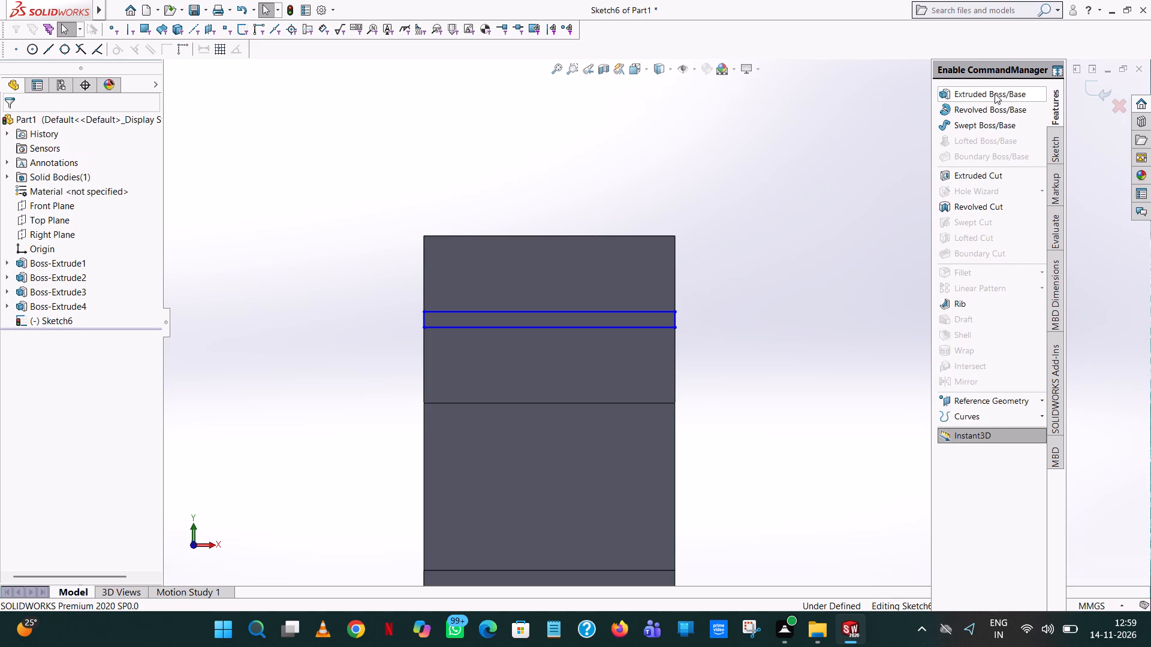
{"action": "left_click", "coordinate": [995, 93]}
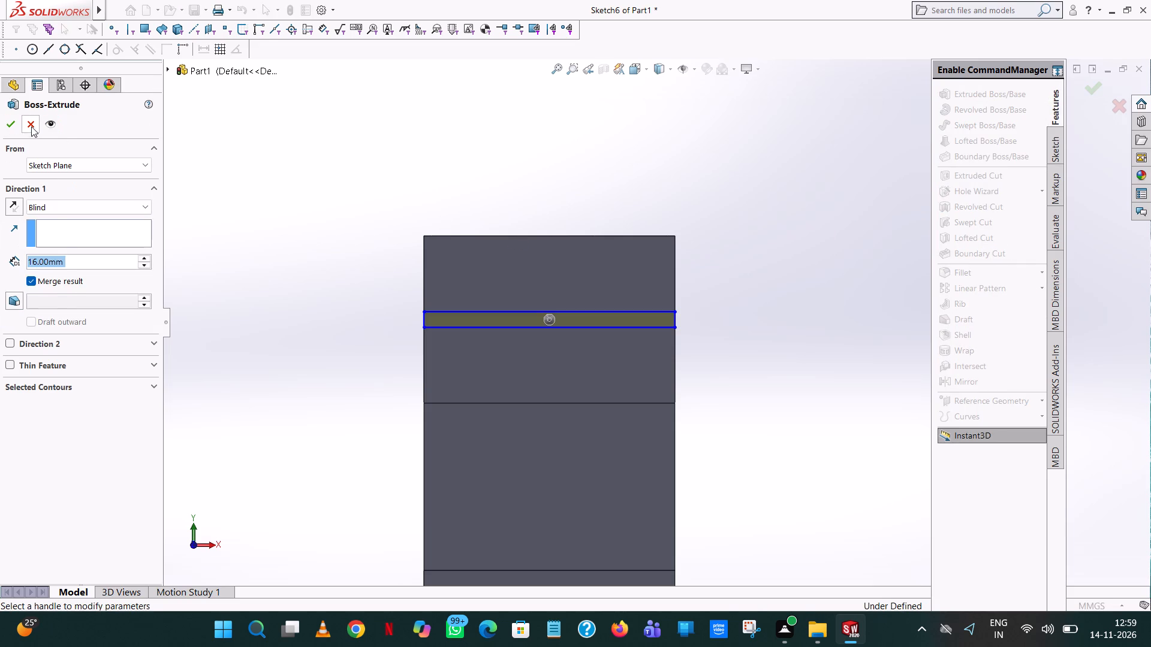
{"action": "left_click", "coordinate": [31, 125]}
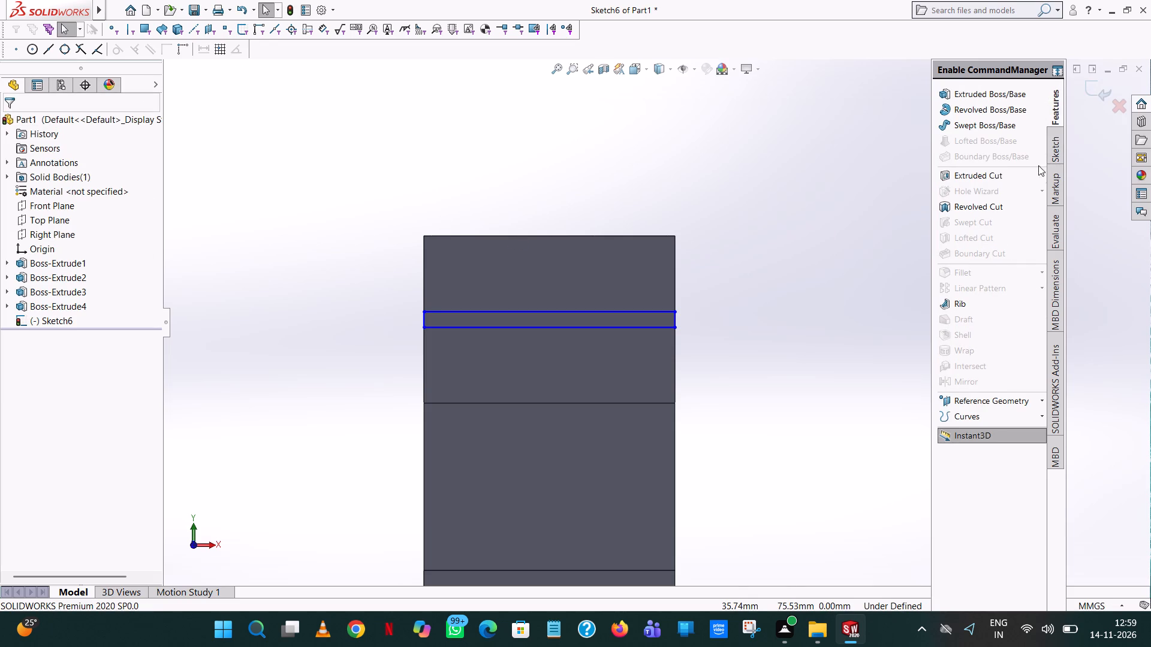
{"action": "left_click", "coordinate": [1013, 175]}
{"action": "middle_click_drag", "start_coordinate": [719, 250], "coordinate": [719, 250]}
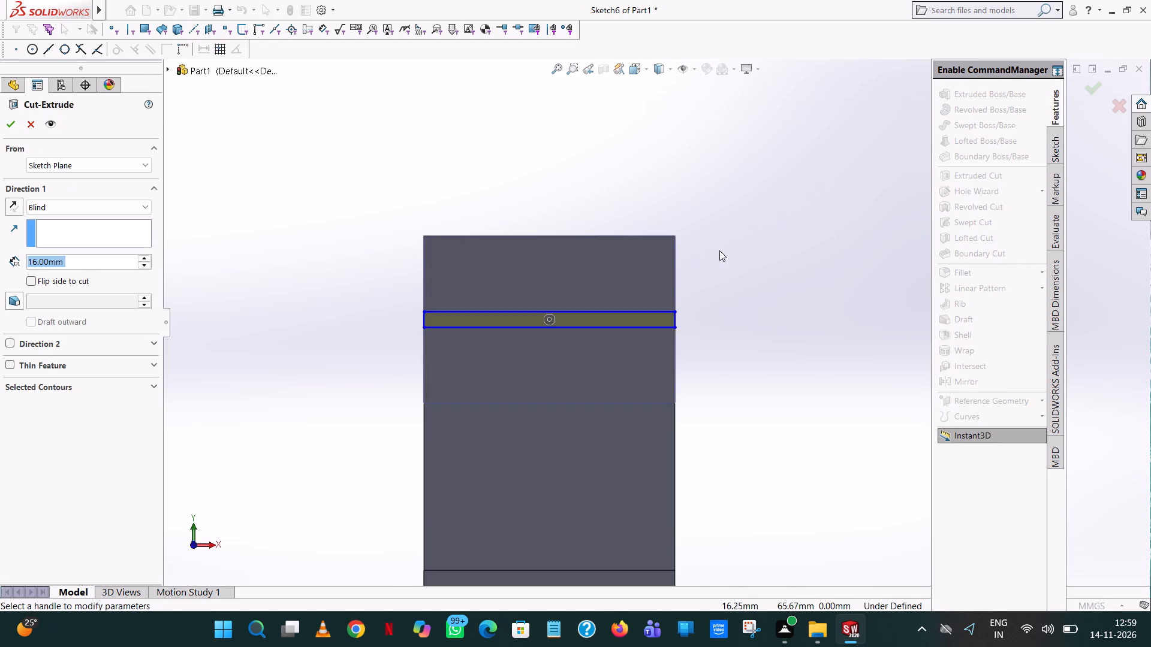
{"action": "middle_click_drag", "start_coordinate": [719, 250], "coordinate": [652, 262]}
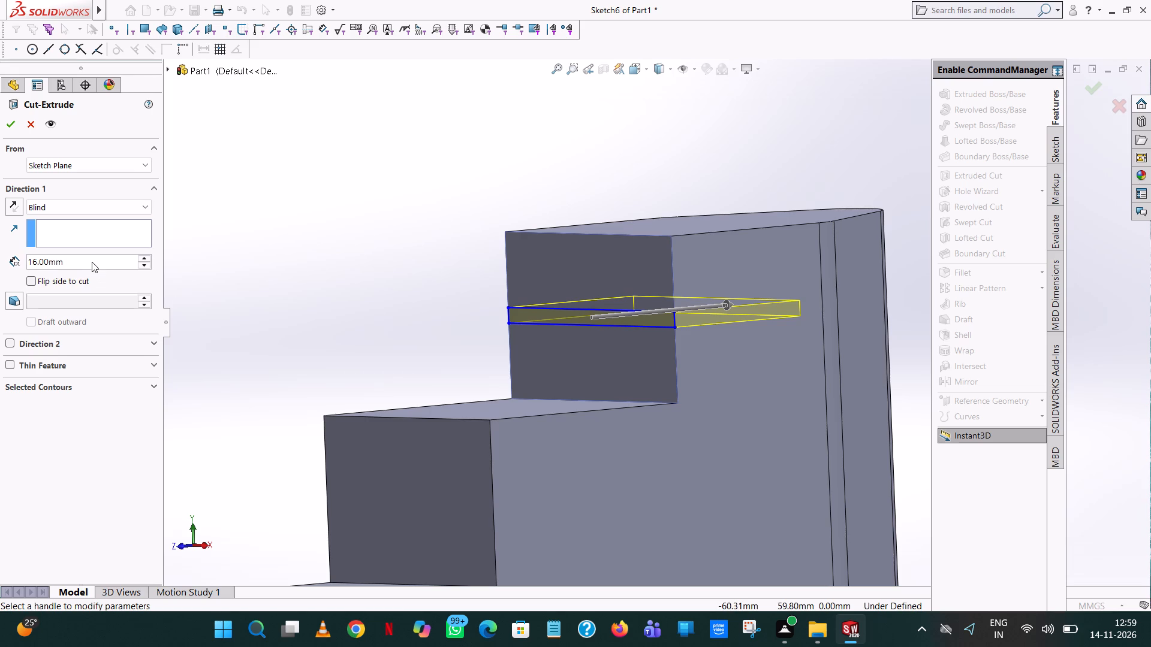
{"action": "double_click", "coordinate": [92, 261]}
{"action": "type", "text": "1.5"}
{"action": "key", "text": "Return"}
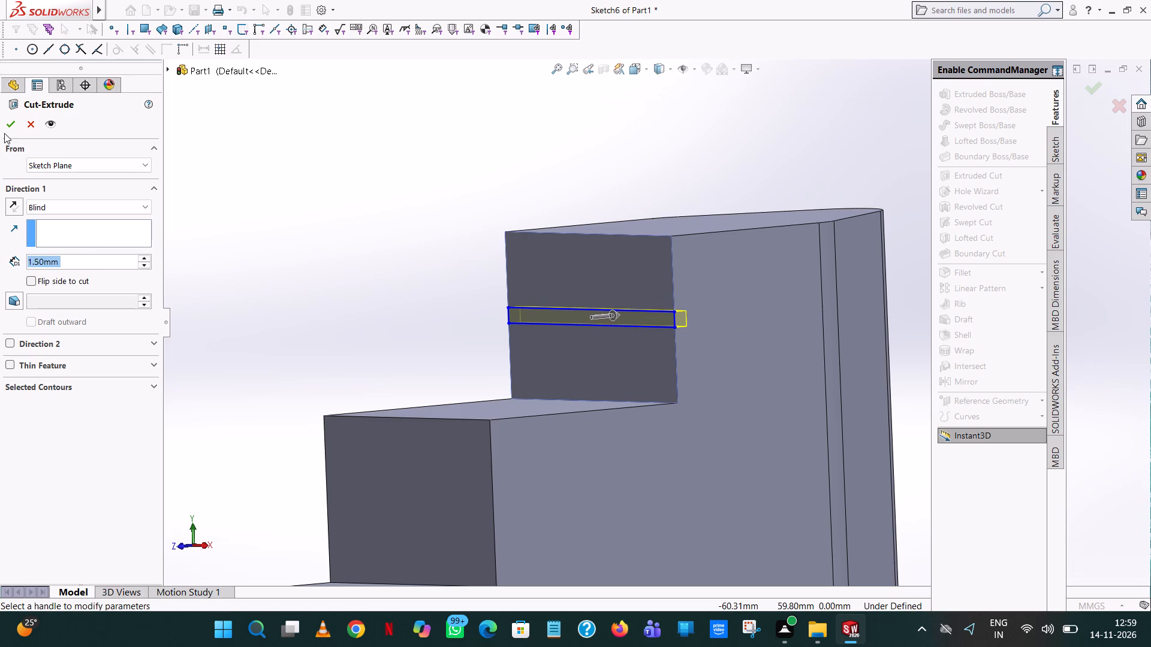
{"action": "left_click", "coordinate": [5, 126]}
{"action": "left_click", "coordinate": [363, 137]}
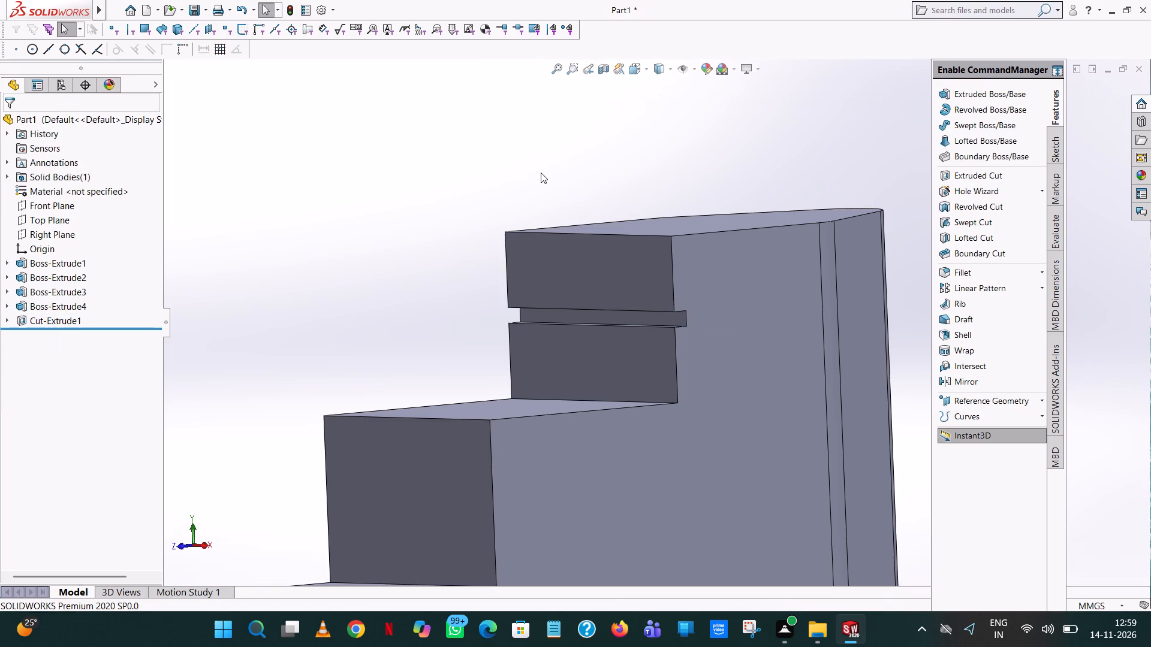
Chamfer the groove's upper inner edge with a 1.5 mm distance at 45°.
{"action": "middle_click_drag", "start_coordinate": [531, 179], "coordinate": [490, 179]}
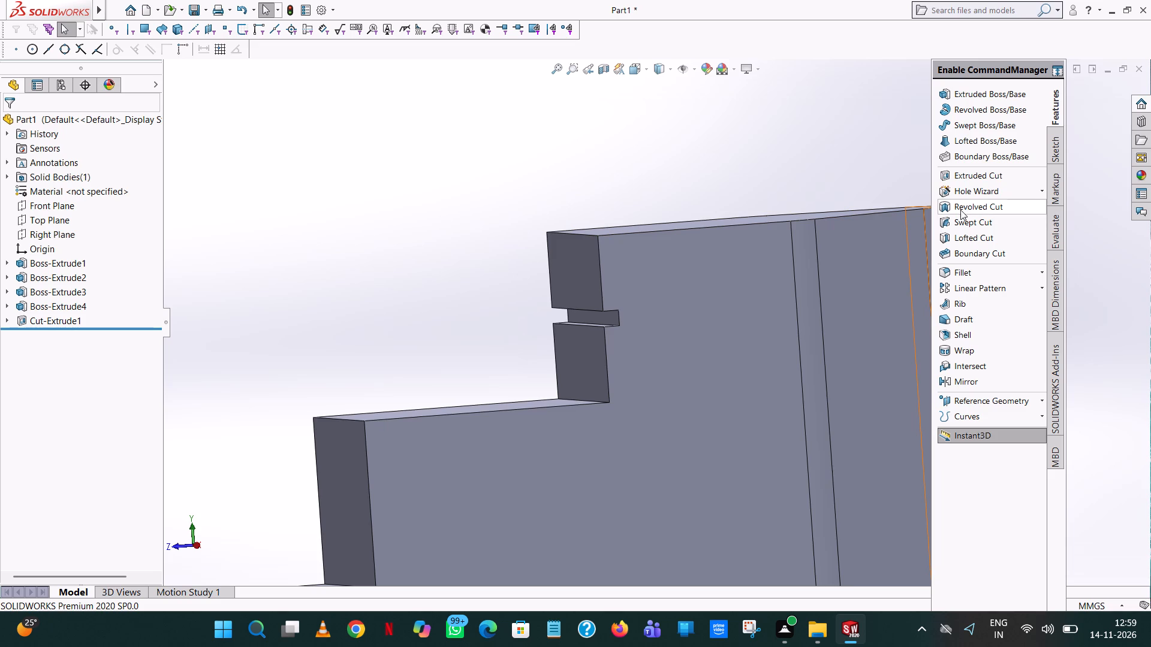
{"action": "left_click", "coordinate": [1043, 268]}
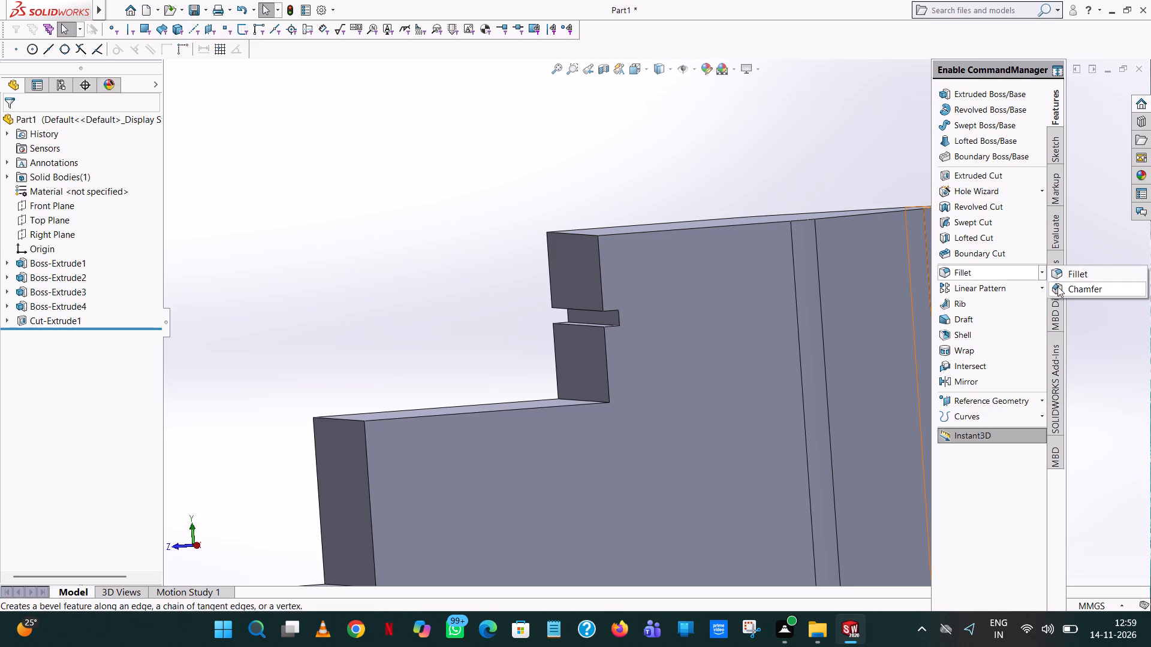
{"action": "left_click", "coordinate": [1057, 286]}
{"action": "scroll", "coordinate": [621, 330], "scroll_direction": "down", "scroll_amount": 6}
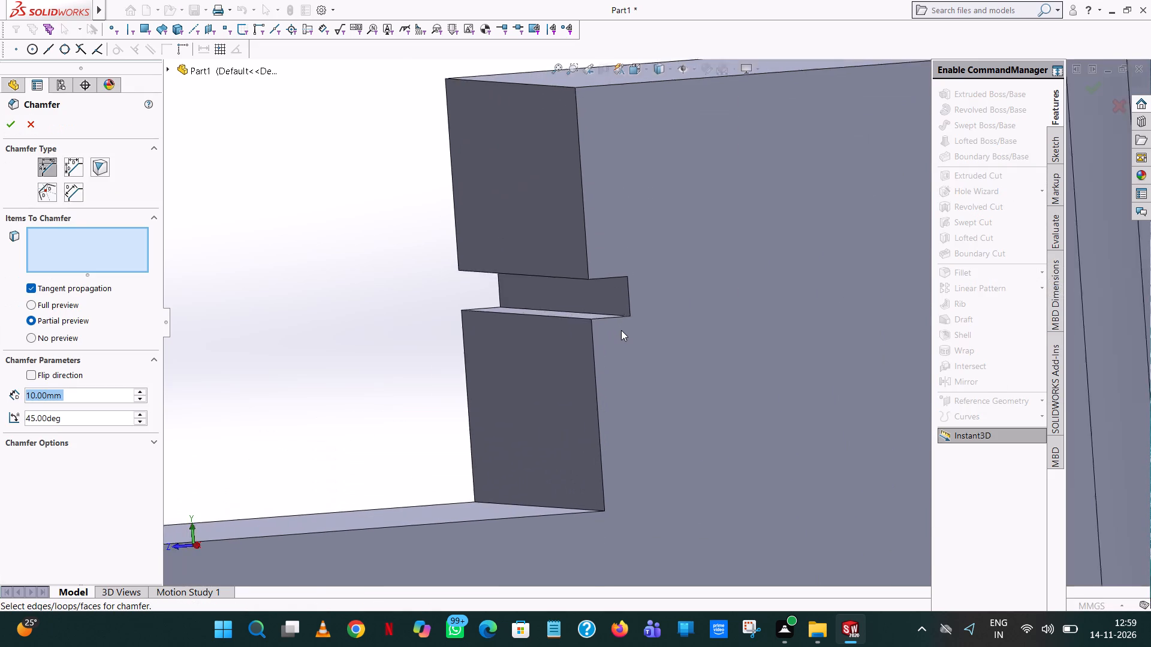
{"action": "scroll", "coordinate": [621, 330], "scroll_direction": "down", "scroll_amount": 3}
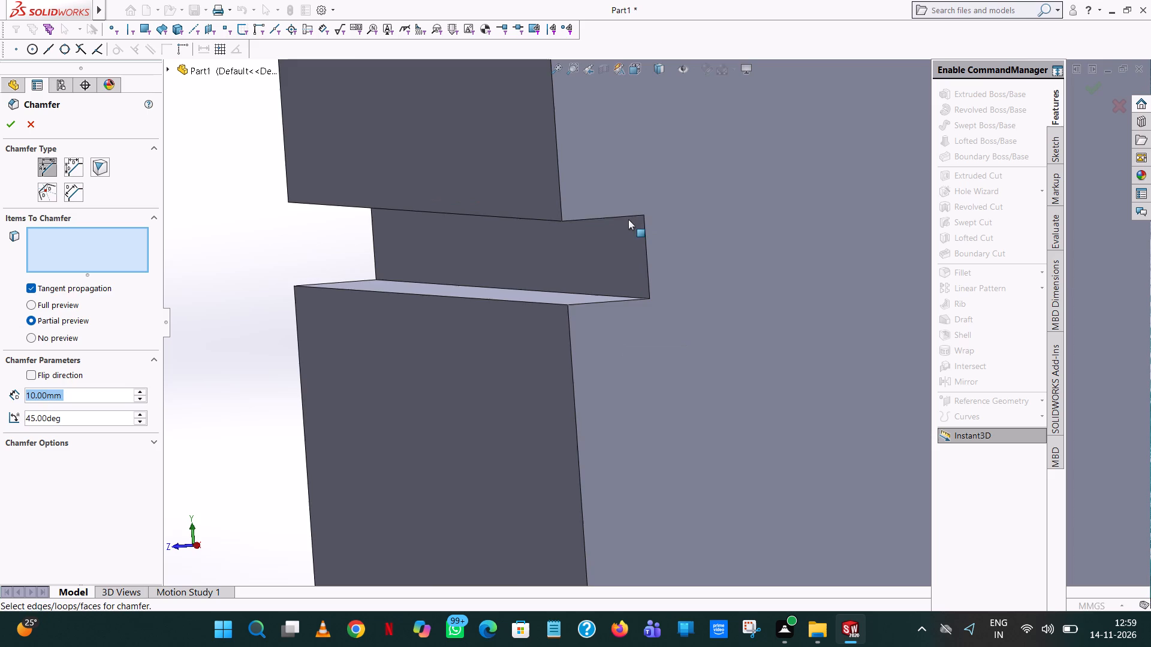
{"action": "middle_click_drag", "start_coordinate": [631, 217], "coordinate": [625, 222]}
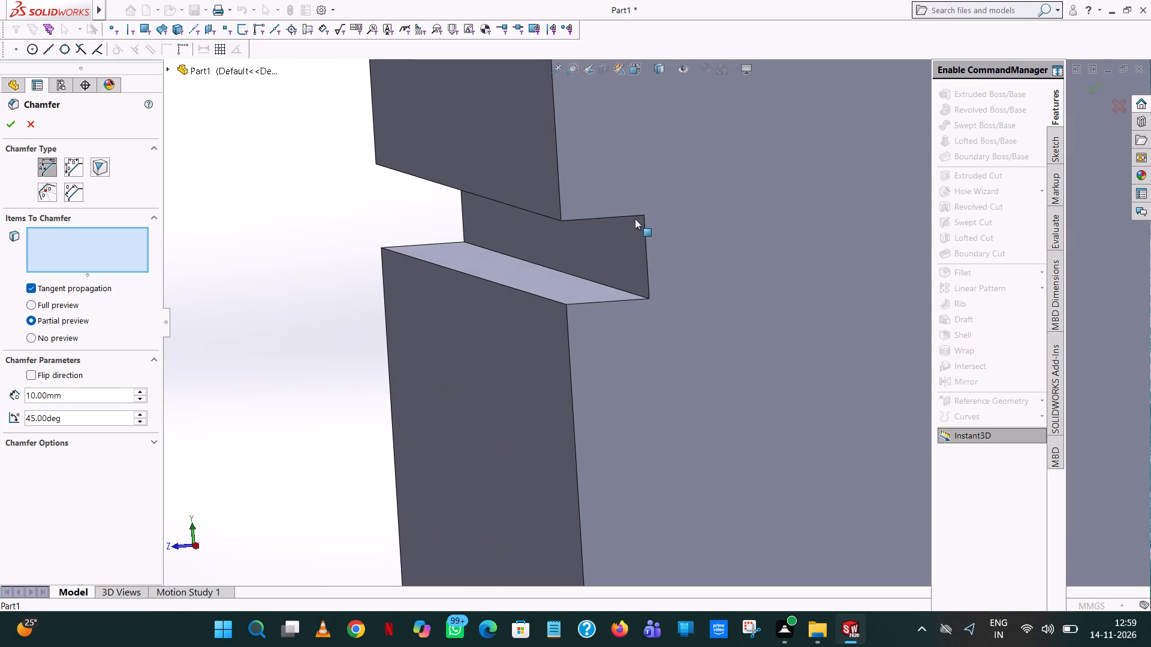
{"action": "middle_click_drag", "start_coordinate": [635, 219], "coordinate": [647, 169]}
{"action": "double_click", "coordinate": [69, 397]}
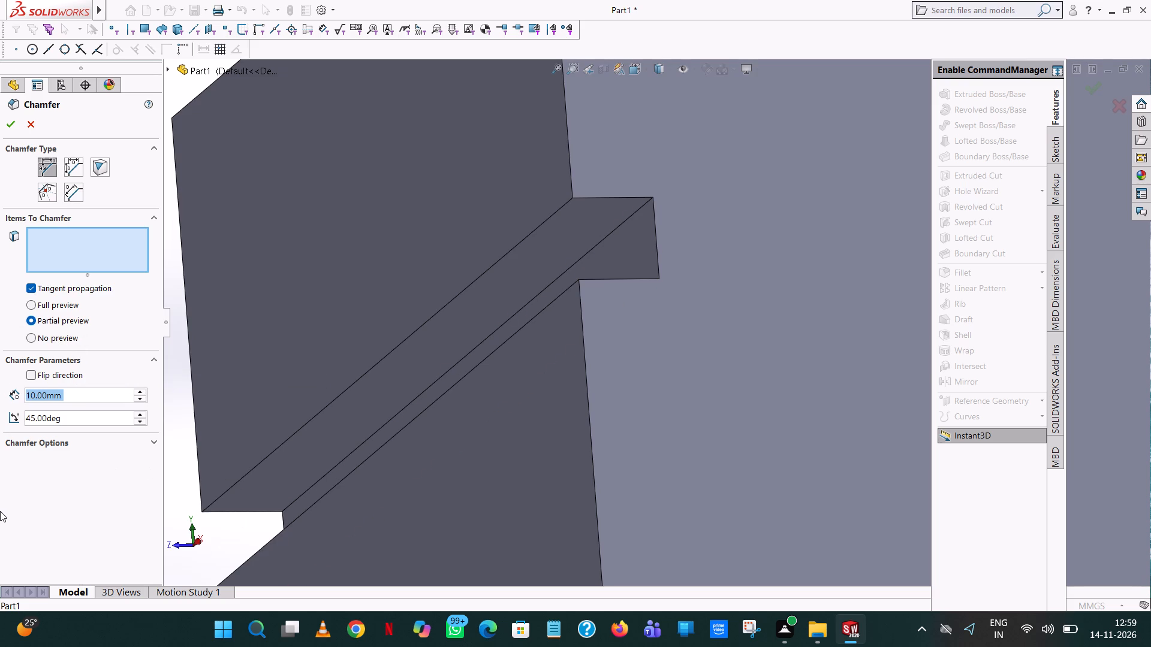
{"action": "type", "text": "1.5"}
{"action": "scroll", "coordinate": [325, 333], "scroll_direction": "up", "scroll_amount": 5}
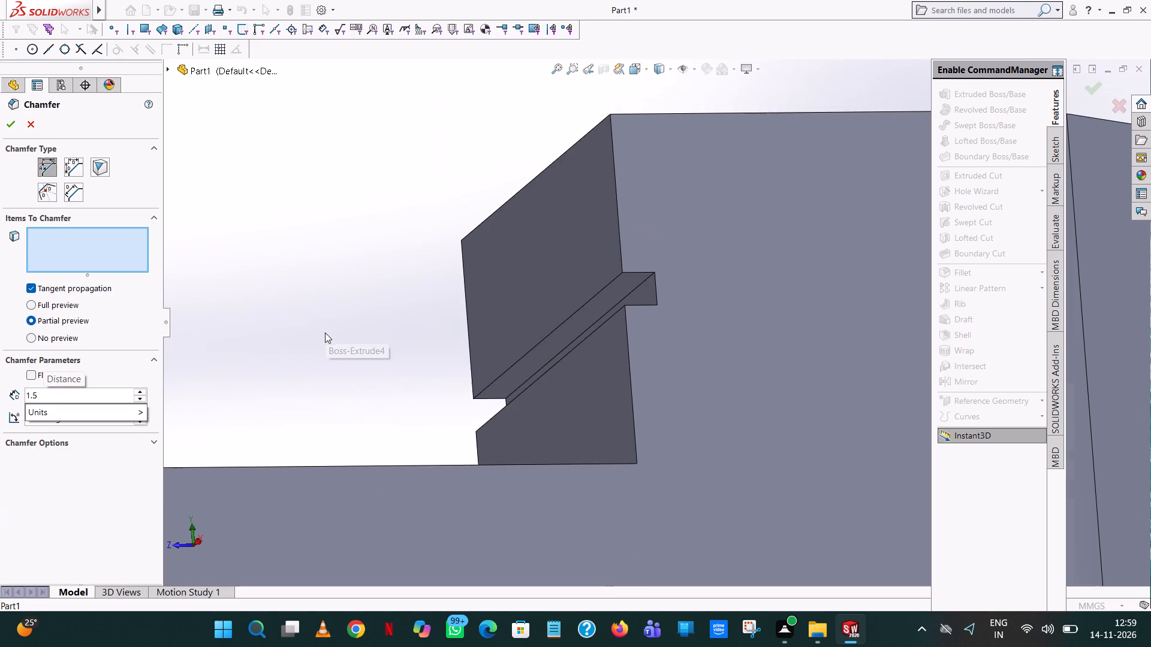
{"action": "left_click", "coordinate": [320, 287]}
{"action": "scroll", "coordinate": [649, 293], "scroll_direction": "down", "scroll_amount": 5}
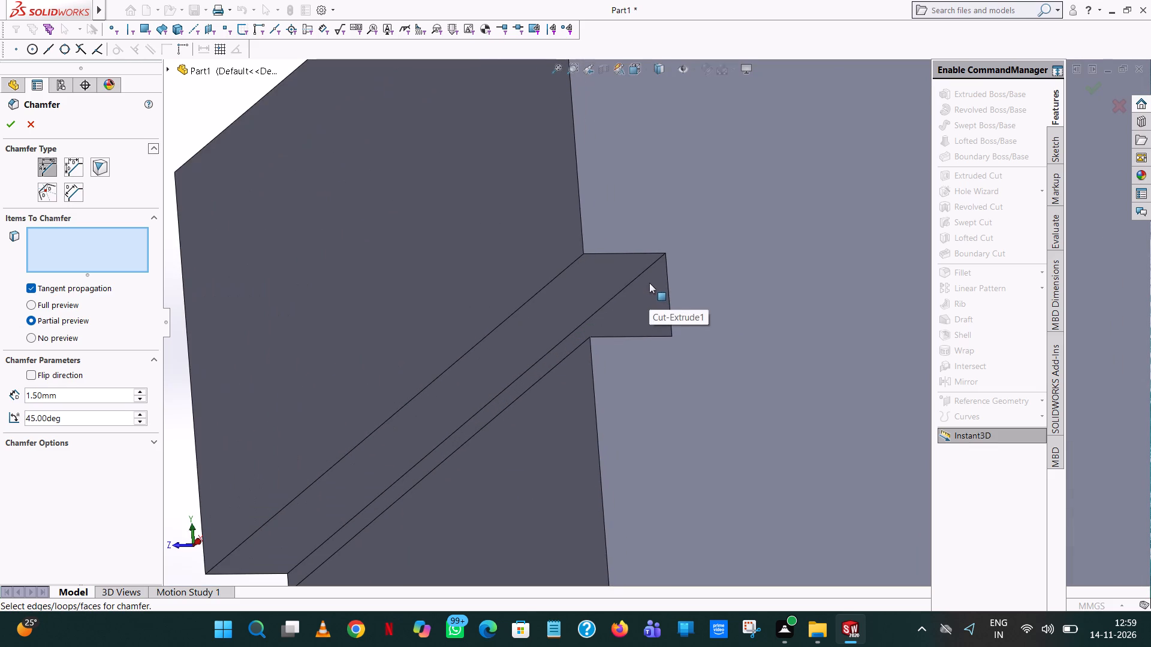
{"action": "left_click", "coordinate": [644, 272]}
{"action": "middle_click_drag", "start_coordinate": [639, 287], "coordinate": [613, 341]}
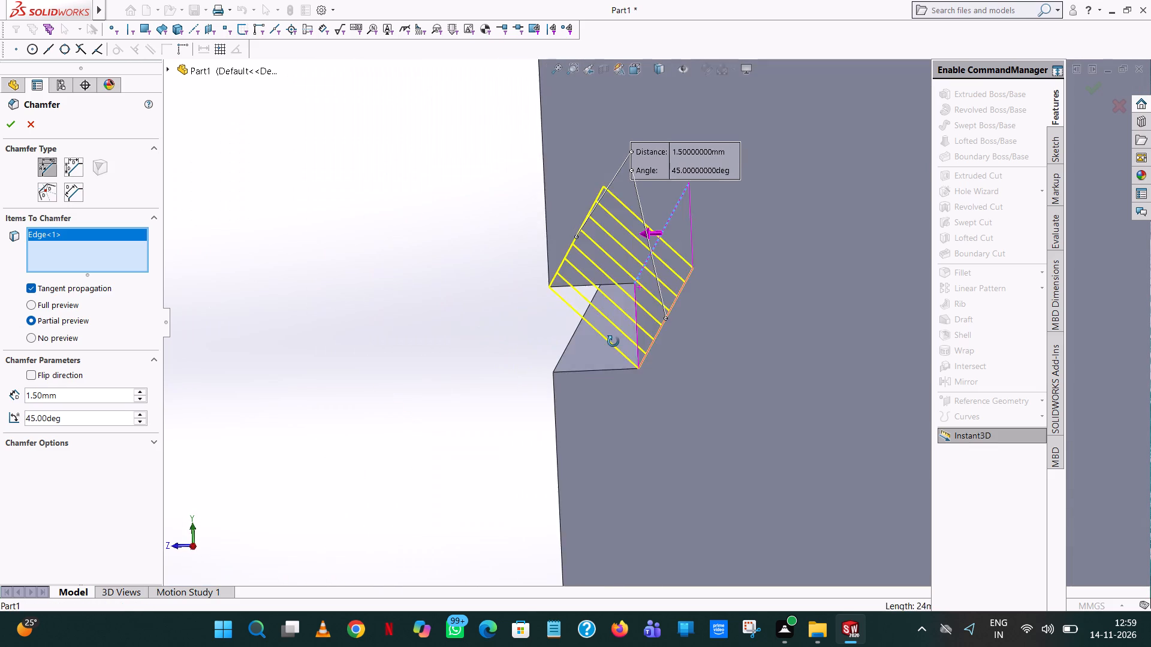
{"action": "middle_click_drag", "start_coordinate": [613, 341], "coordinate": [619, 334]}
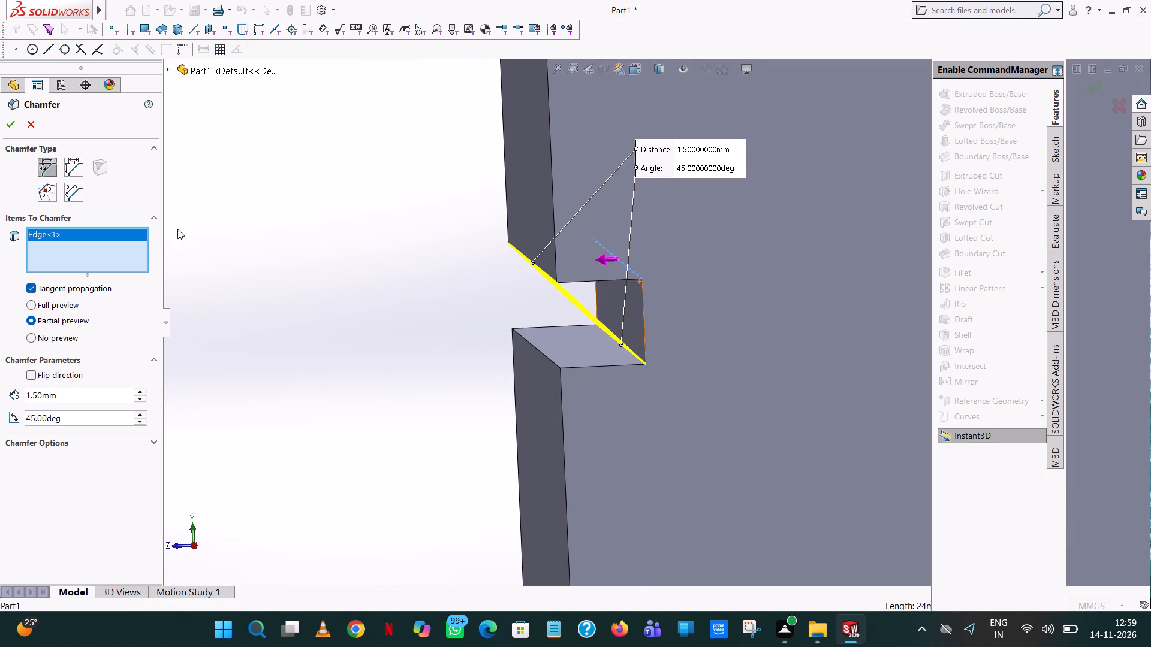
{"action": "left_click", "coordinate": [10, 123]}
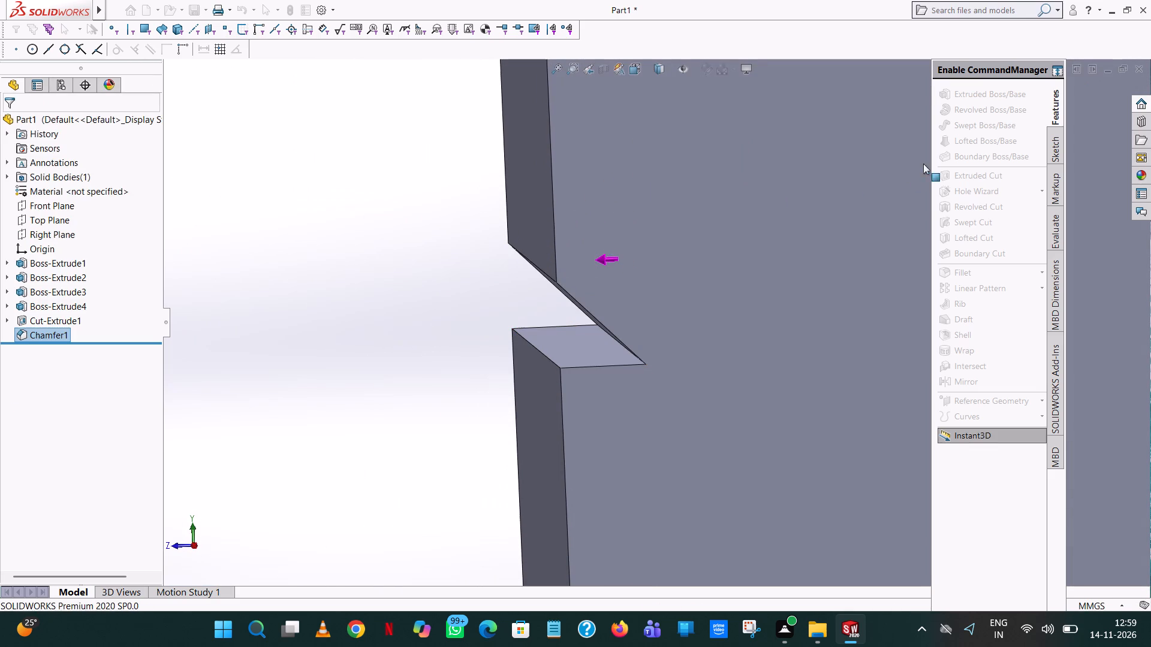
Chamfer the groove's remaining inner edge with a 1.5 mm distance at 45° to form a V-shaped notch.
{"action": "left_click", "coordinate": [1041, 274]}
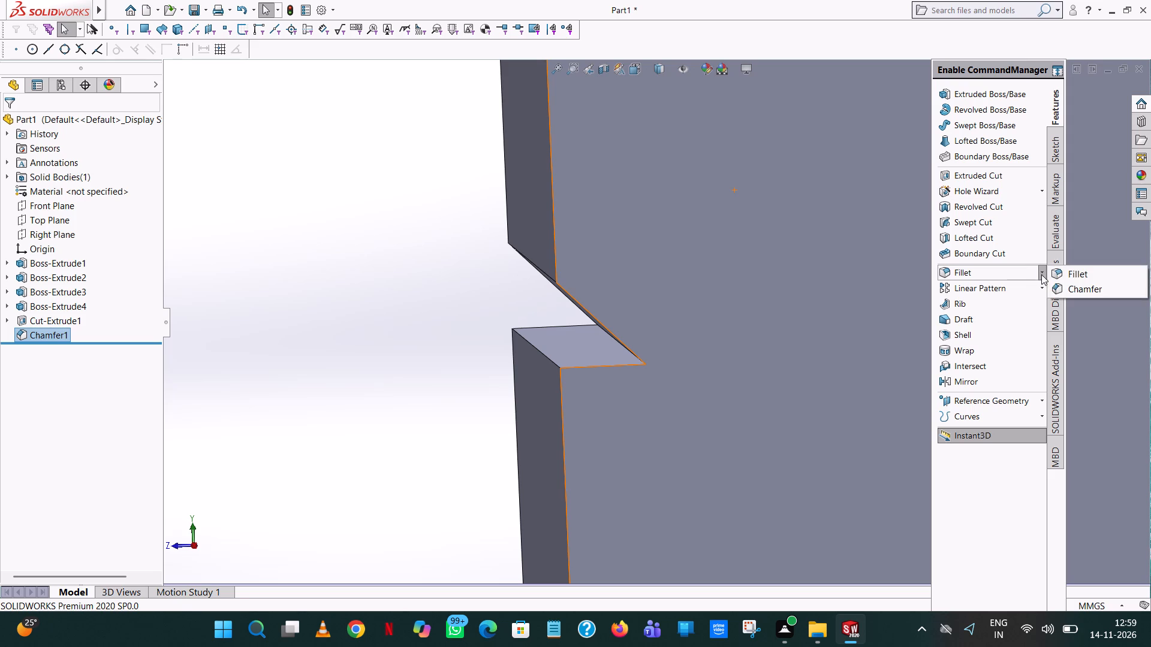
{"action": "left_click", "coordinate": [1066, 292]}
{"action": "middle_click_drag", "start_coordinate": [609, 367], "coordinate": [646, 355]}
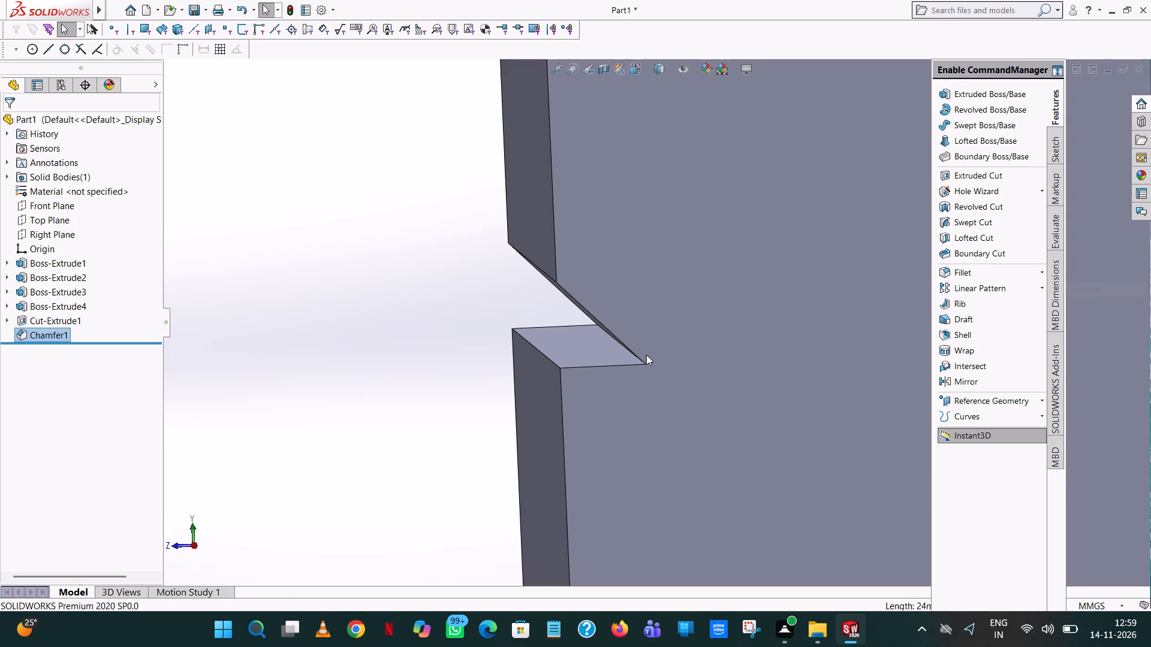
{"action": "middle_click_drag", "start_coordinate": [646, 355], "coordinate": [673, 377]}
{"action": "scroll", "coordinate": [673, 379], "scroll_direction": "up", "scroll_amount": 1}
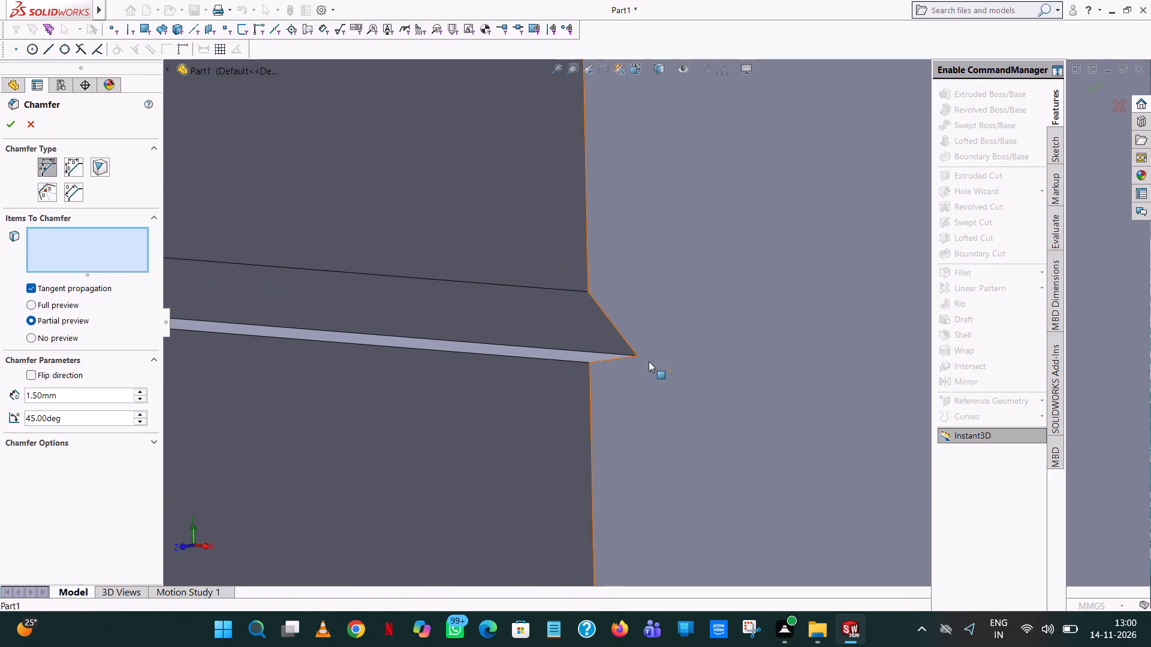
{"action": "left_click", "coordinate": [623, 354]}
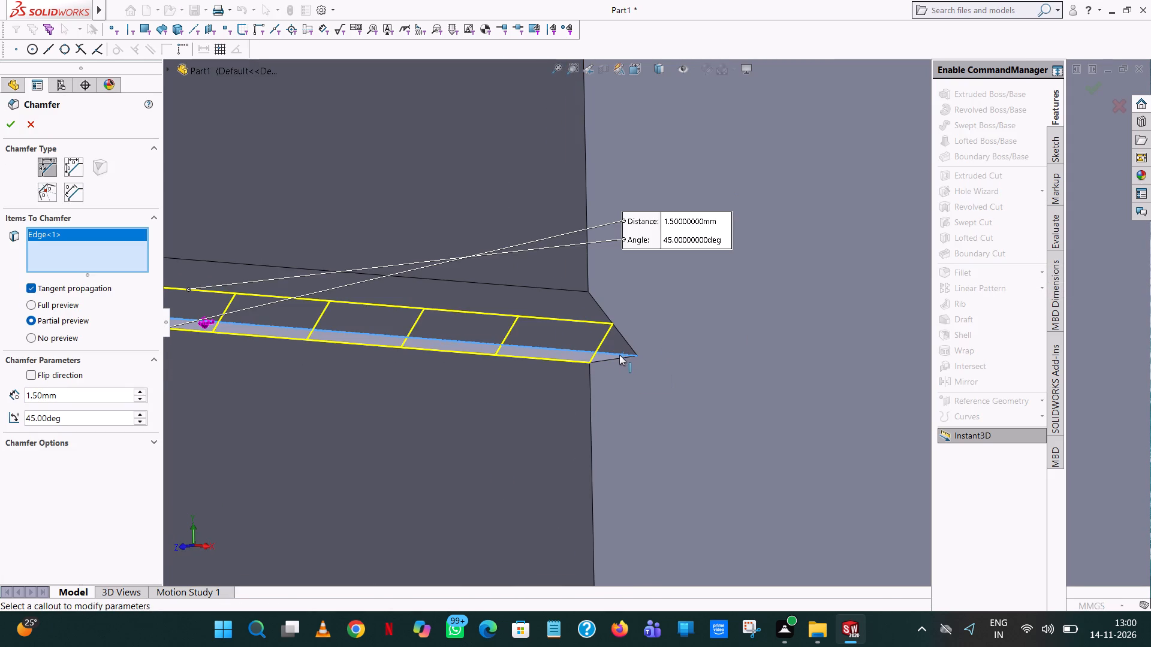
{"action": "middle_click_drag", "start_coordinate": [617, 356], "coordinate": [554, 337]}
{"action": "scroll", "coordinate": [554, 337], "scroll_direction": "up", "scroll_amount": 1}
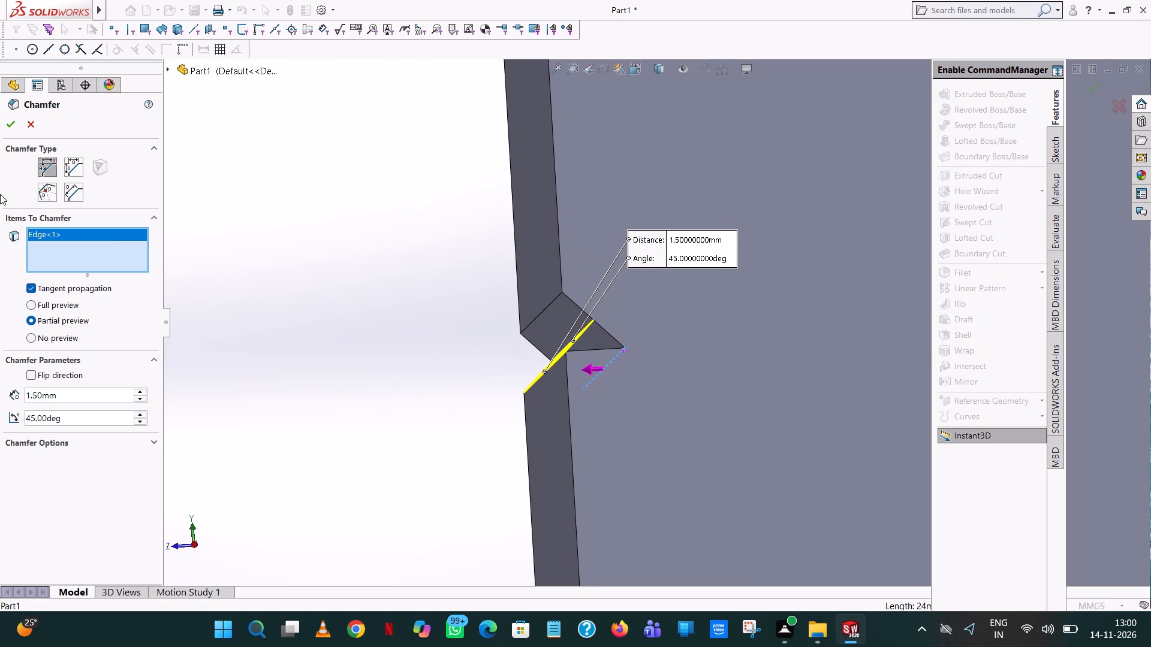
{"action": "left_click", "coordinate": [5, 120]}
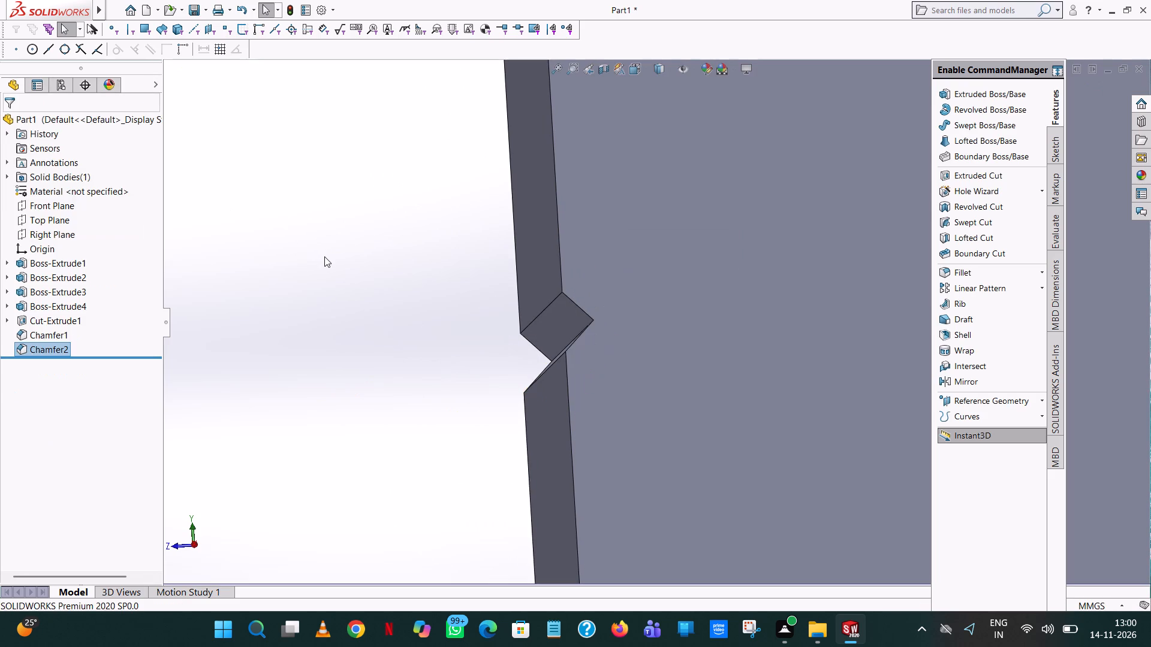
Examine the V-groove's profile on the top step's riser in side and angled views.
{"action": "middle_click_drag", "start_coordinate": [321, 261], "coordinate": [314, 294]}
{"action": "scroll", "coordinate": [311, 299], "scroll_direction": "up", "scroll_amount": 1}
{"action": "scroll", "coordinate": [314, 294], "scroll_direction": "down", "scroll_amount": 1}
{"action": "left_click", "coordinate": [356, 265]}
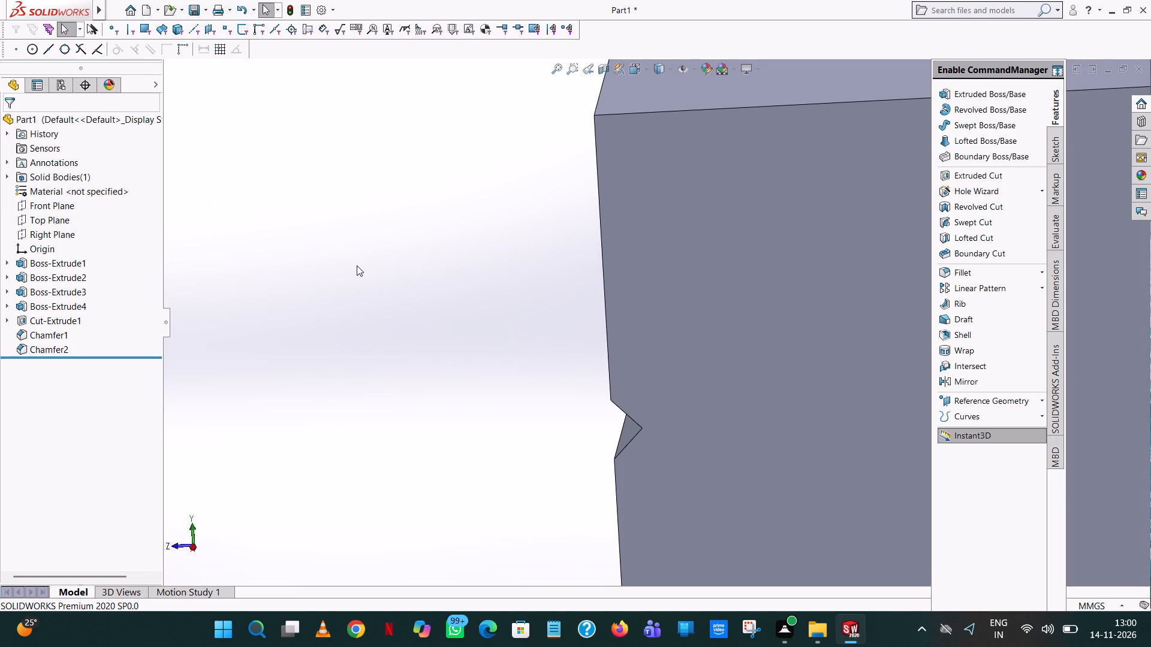
{"action": "scroll", "coordinate": [394, 300], "scroll_direction": "up", "scroll_amount": 4}
{"action": "middle_click_drag", "start_coordinate": [582, 306], "coordinate": [584, 285]}
{"action": "scroll", "coordinate": [586, 285], "scroll_direction": "up", "scroll_amount": 1}
{"action": "scroll", "coordinate": [652, 312], "scroll_direction": "down", "scroll_amount": 2}
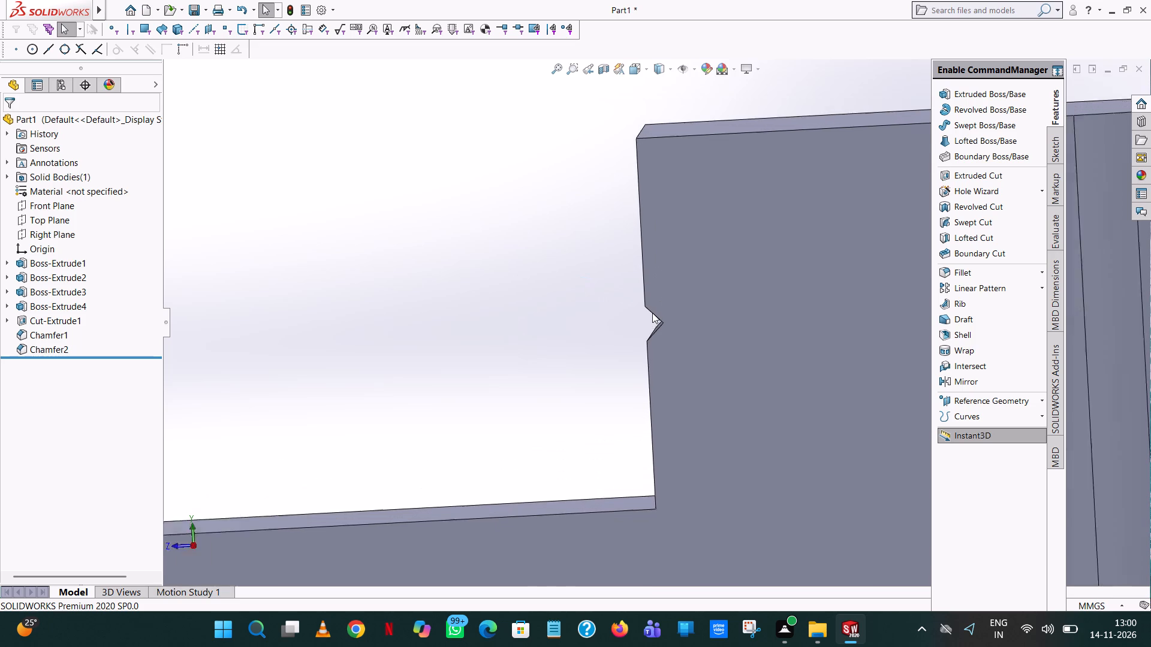
{"action": "scroll", "coordinate": [652, 313], "scroll_direction": "down", "scroll_amount": 7}
{"action": "scroll", "coordinate": [694, 385], "scroll_direction": "down", "scroll_amount": 2}
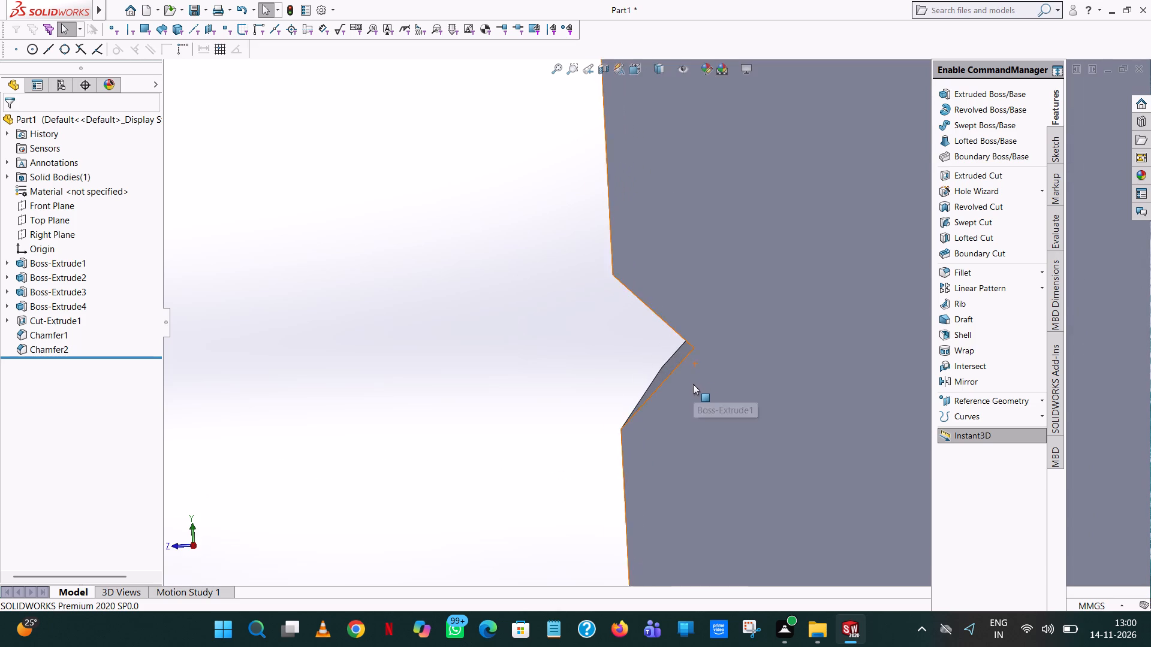
{"action": "middle_click_drag", "start_coordinate": [700, 374], "coordinate": [694, 365]}
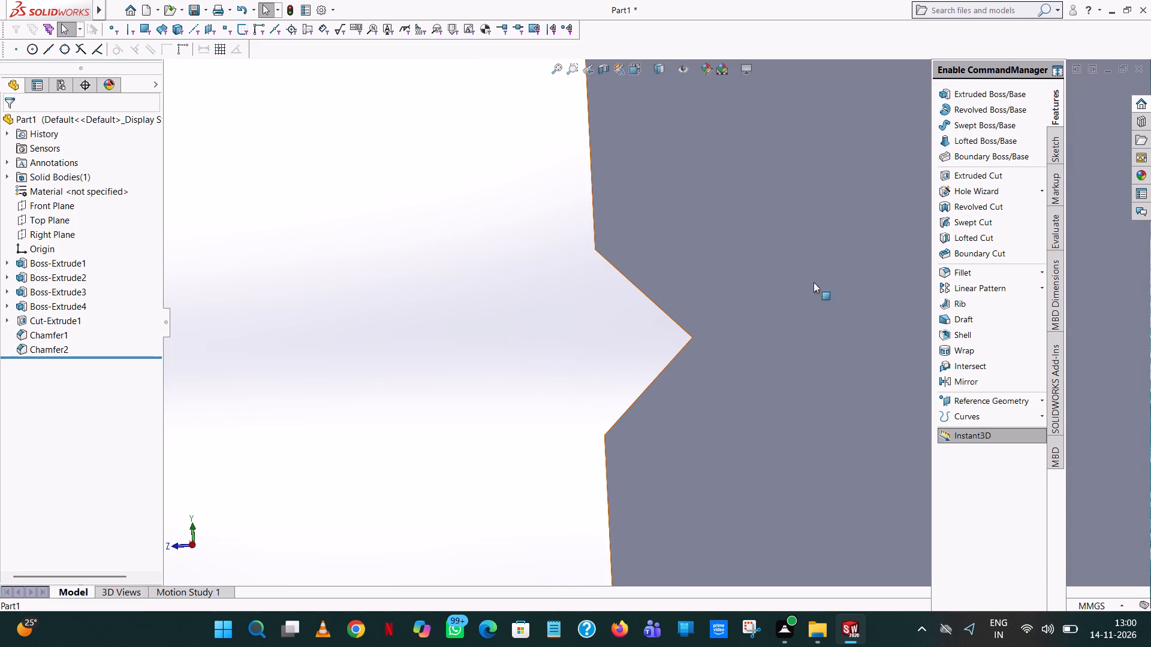
{"action": "scroll", "coordinate": [748, 261], "scroll_direction": "up", "scroll_amount": 5}
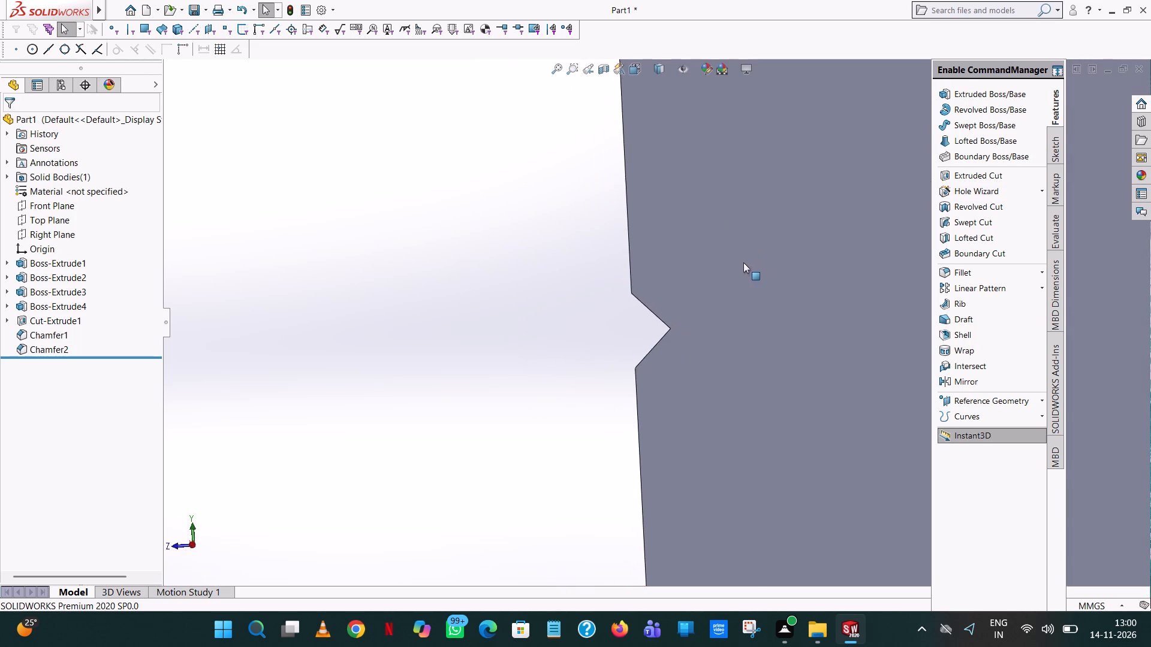
{"action": "scroll", "coordinate": [722, 273], "scroll_direction": "up", "scroll_amount": 11}
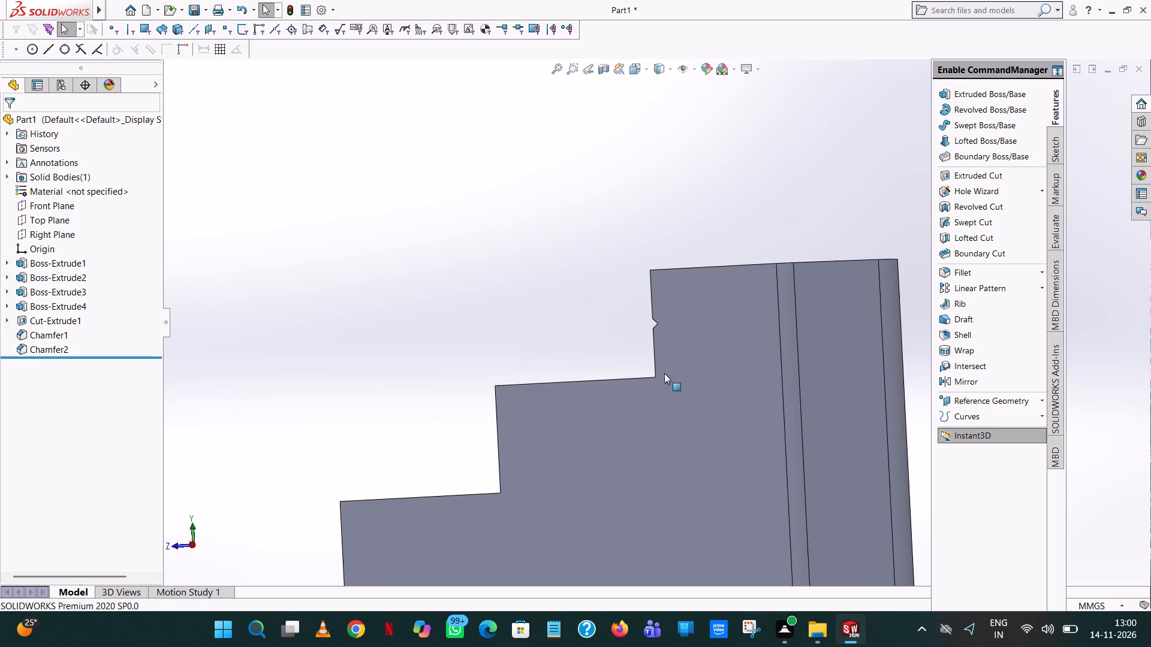
{"action": "middle_click", "coordinate": [667, 377]}
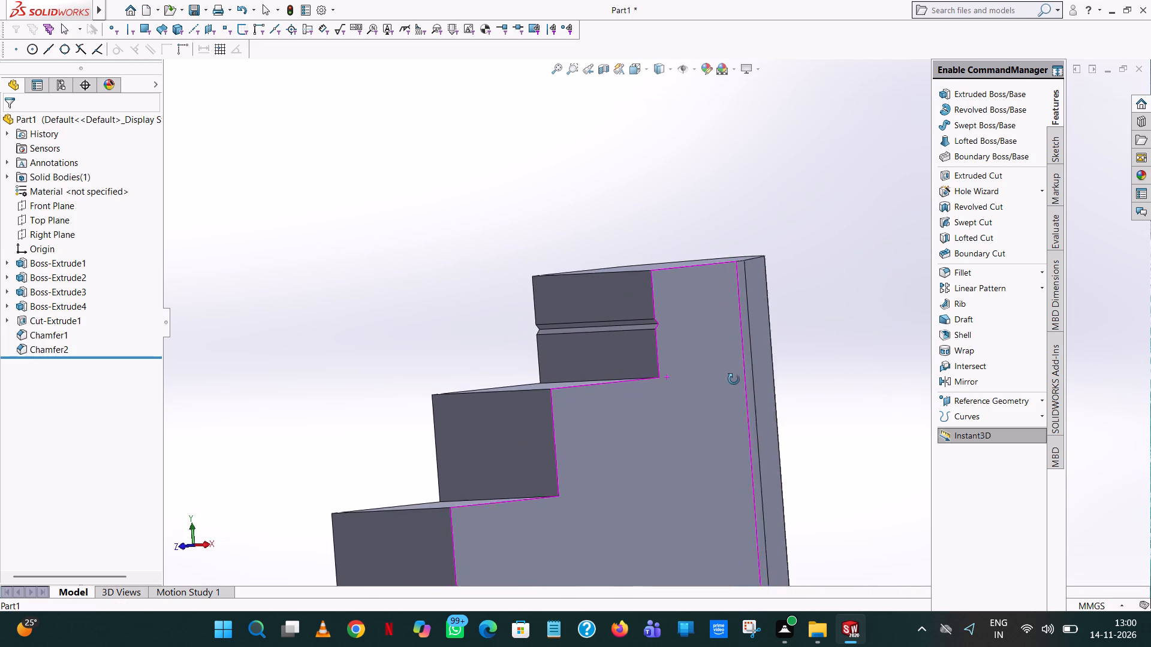
{"action": "scroll", "coordinate": [574, 377], "scroll_direction": "down", "scroll_amount": 1}
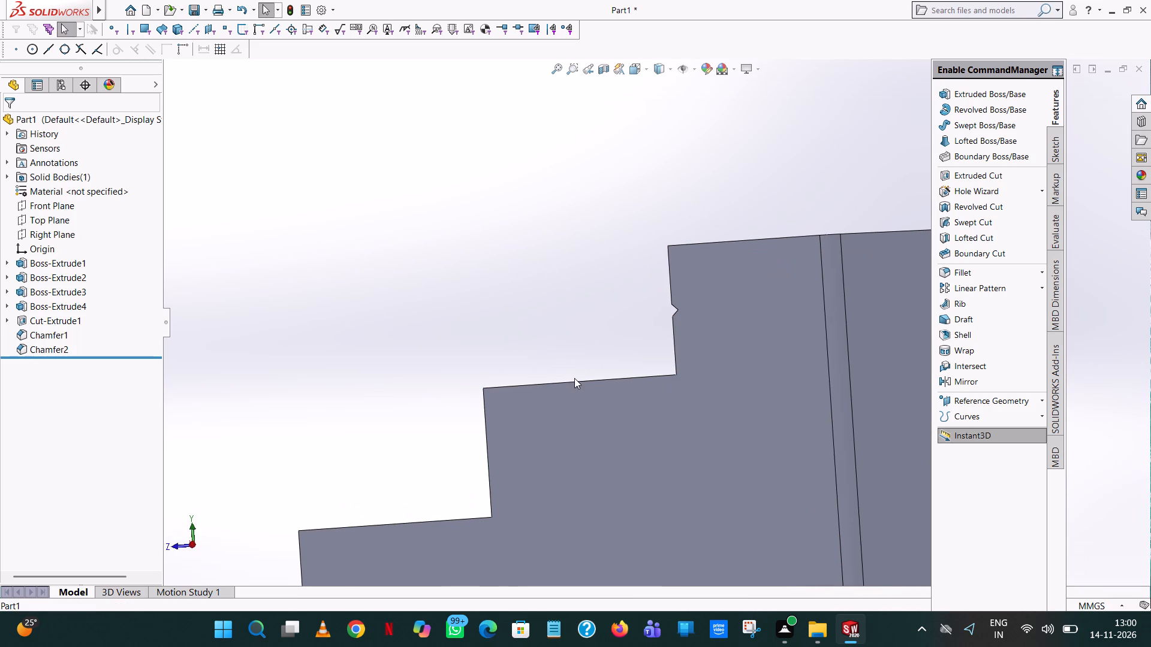
{"action": "scroll", "coordinate": [578, 376], "scroll_direction": "up", "scroll_amount": 1}
{"action": "middle_click_drag", "start_coordinate": [579, 376], "coordinate": [595, 417]}
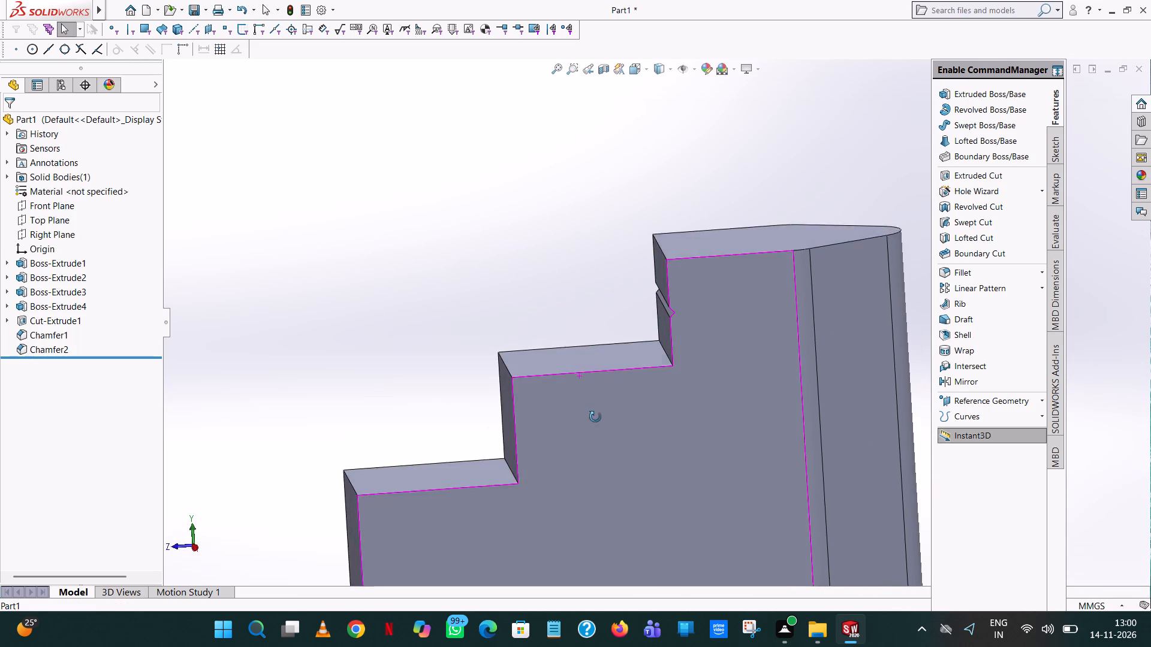
{"action": "middle_click_drag", "start_coordinate": [595, 417], "coordinate": [599, 422]}
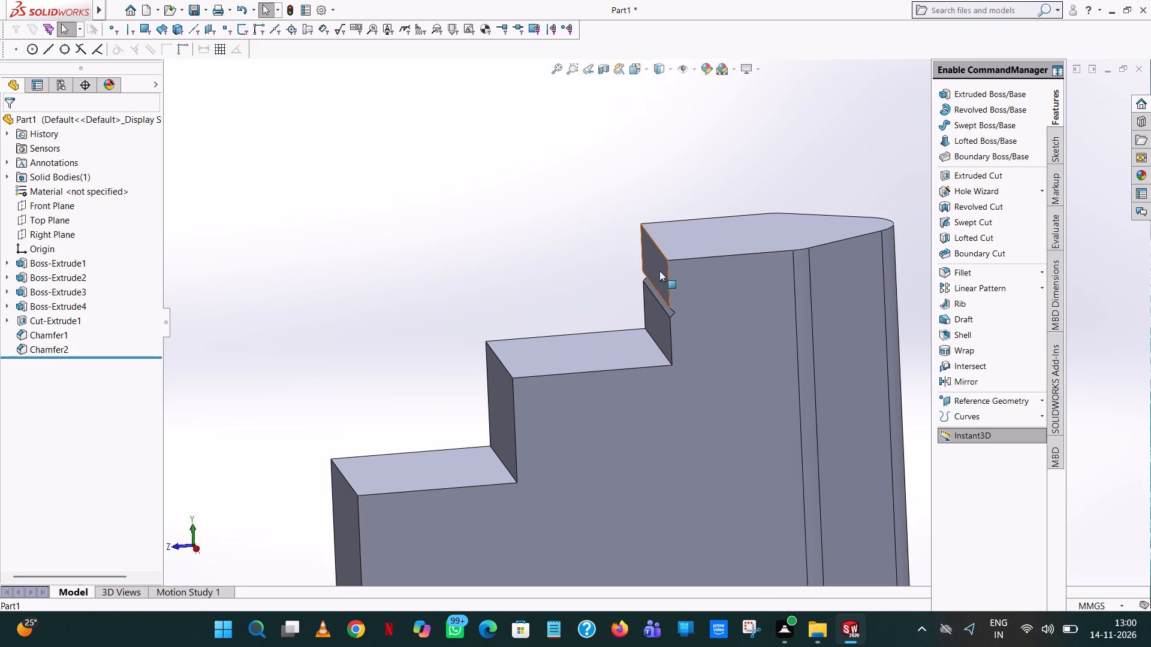
Start an extruded boss sketch on the jaw's opposite flat side face, beside the V-groove's end.
{"action": "middle_click_drag", "start_coordinate": [758, 285], "coordinate": [876, 267]}
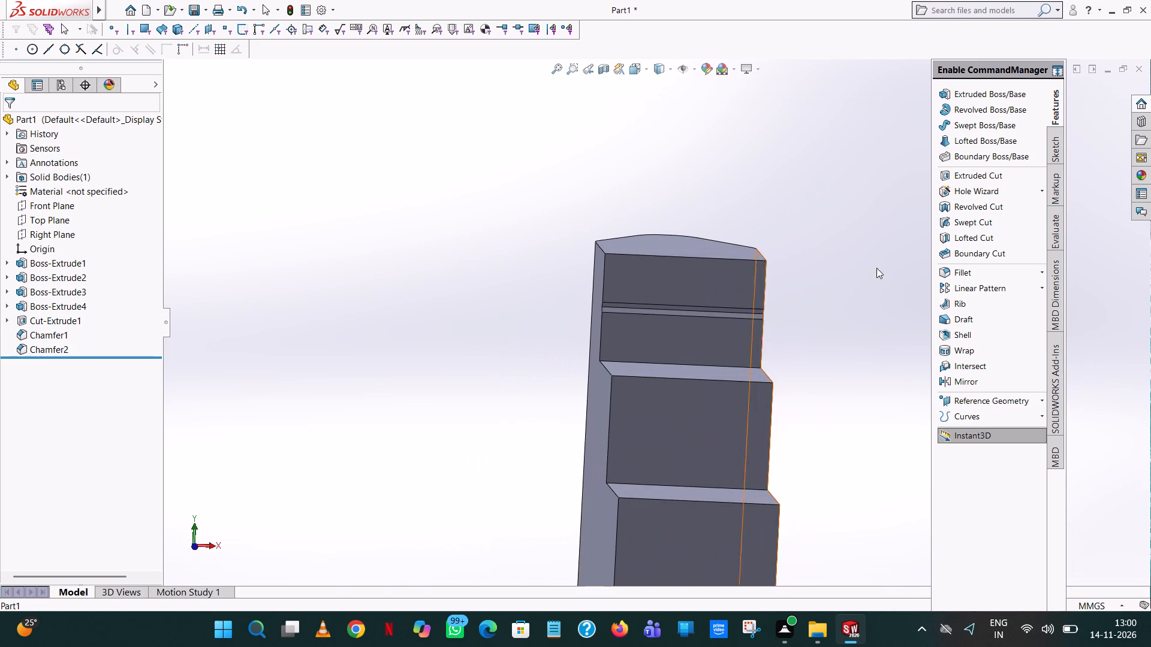
{"action": "scroll", "coordinate": [713, 300], "scroll_direction": "down", "scroll_amount": 9}
{"action": "middle_click_drag", "start_coordinate": [712, 315], "coordinate": [811, 316]}
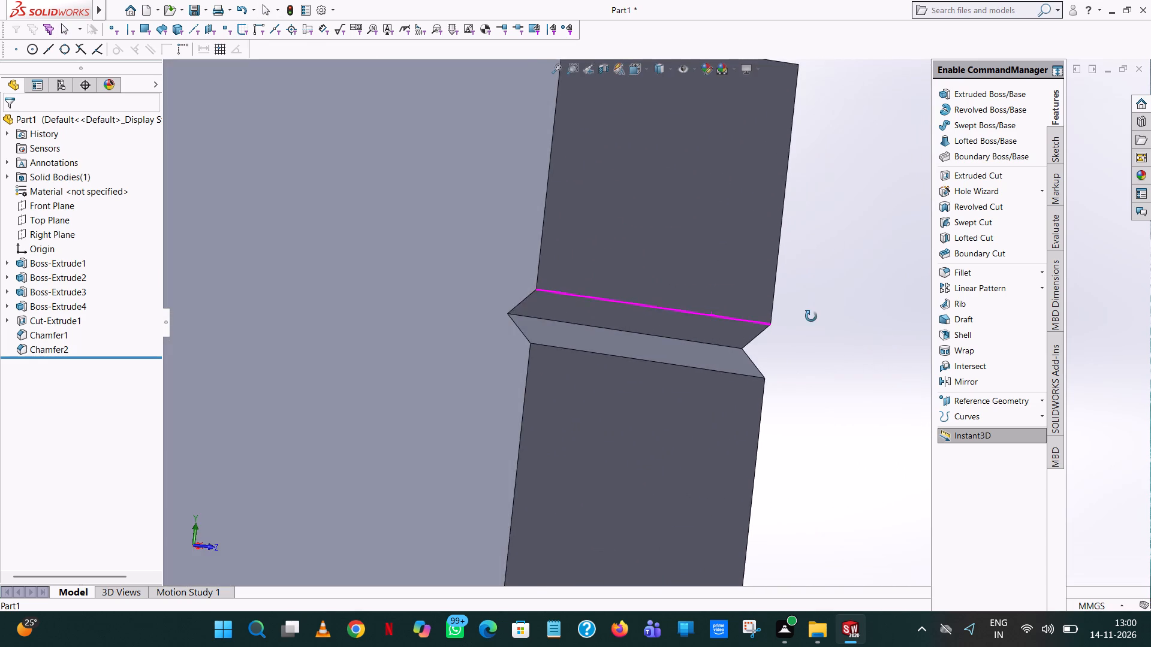
{"action": "middle_click_drag", "start_coordinate": [811, 316], "coordinate": [833, 321]}
{"action": "scroll", "coordinate": [741, 341], "scroll_direction": "down", "scroll_amount": 2}
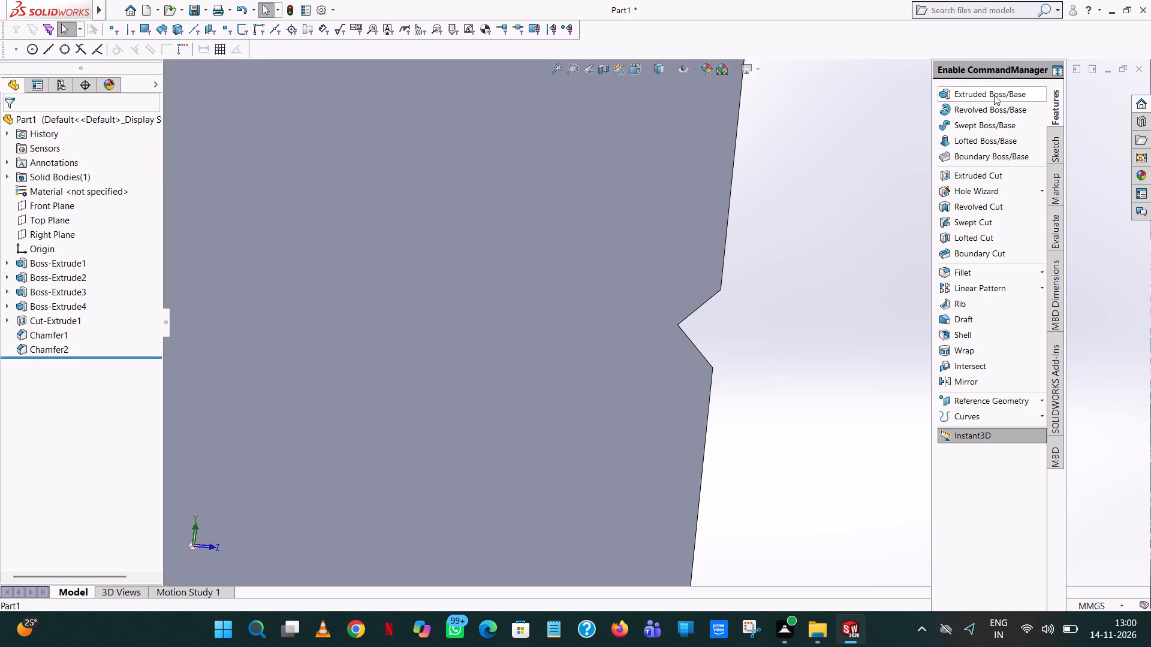
{"action": "left_click", "coordinate": [994, 95]}
{"action": "left_click", "coordinate": [633, 297]}
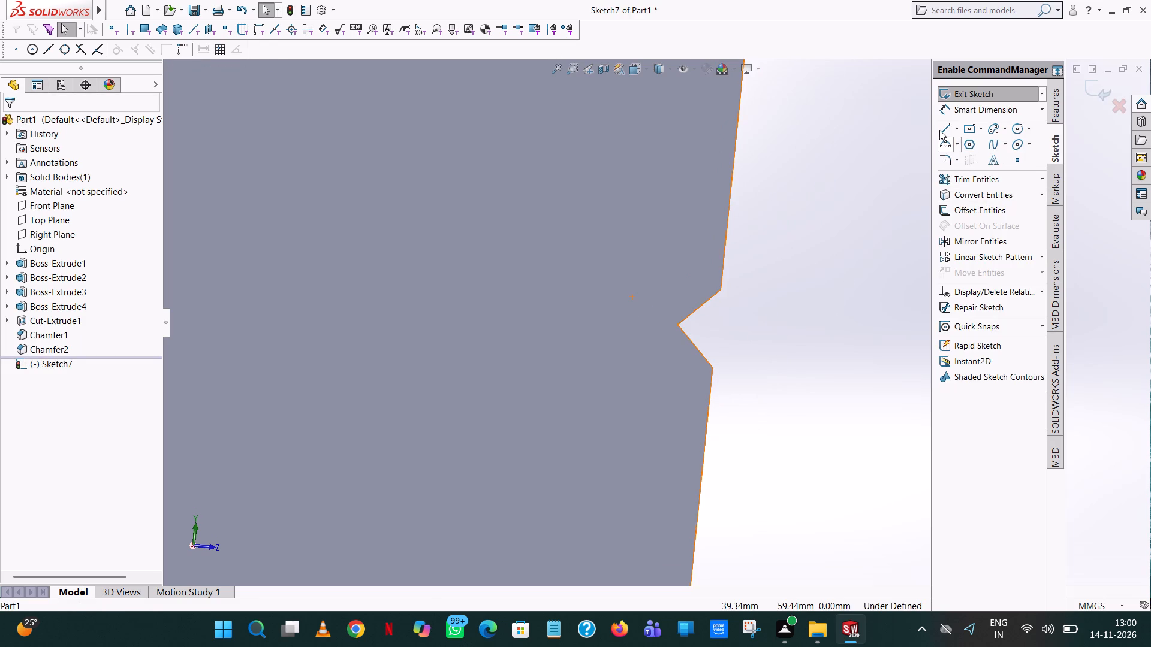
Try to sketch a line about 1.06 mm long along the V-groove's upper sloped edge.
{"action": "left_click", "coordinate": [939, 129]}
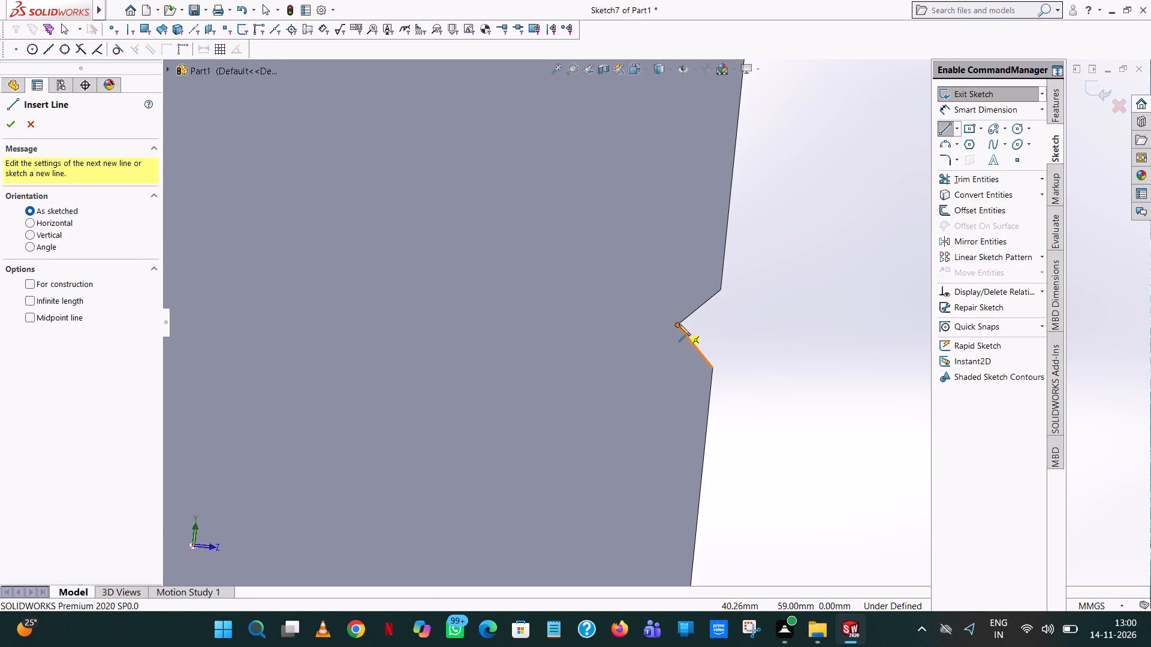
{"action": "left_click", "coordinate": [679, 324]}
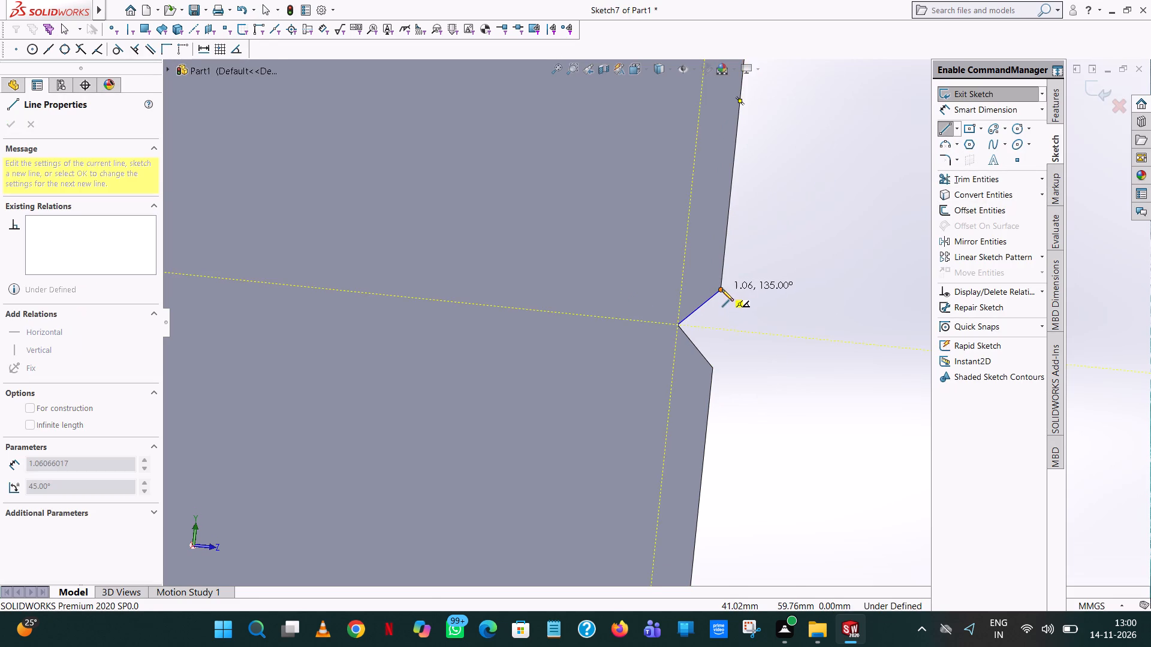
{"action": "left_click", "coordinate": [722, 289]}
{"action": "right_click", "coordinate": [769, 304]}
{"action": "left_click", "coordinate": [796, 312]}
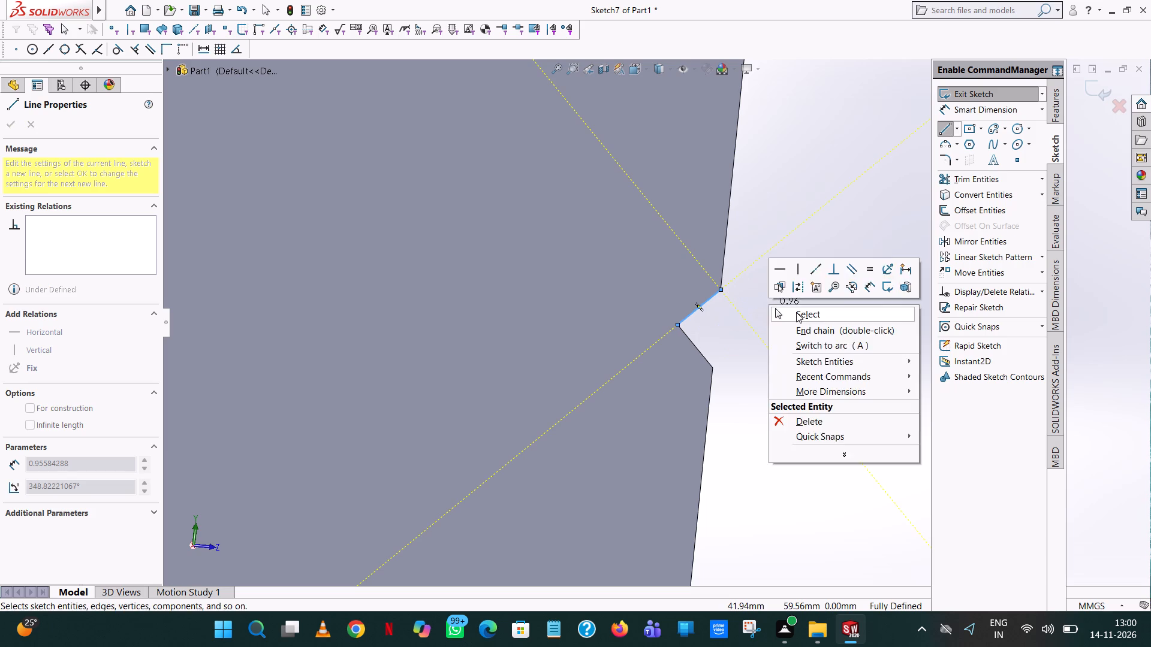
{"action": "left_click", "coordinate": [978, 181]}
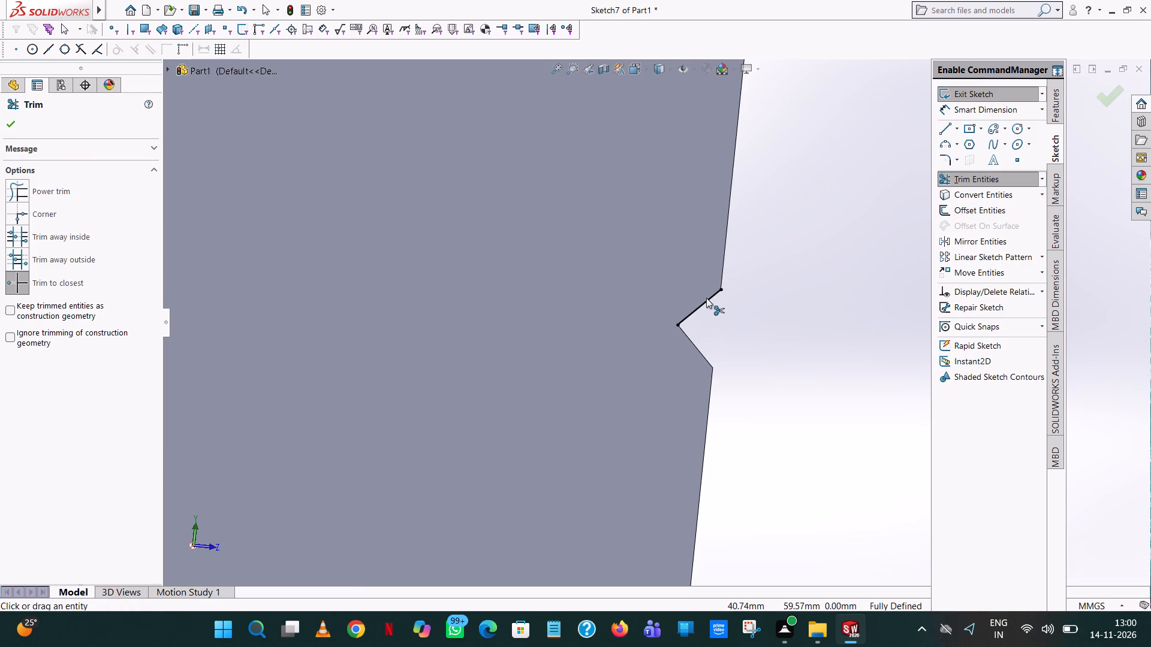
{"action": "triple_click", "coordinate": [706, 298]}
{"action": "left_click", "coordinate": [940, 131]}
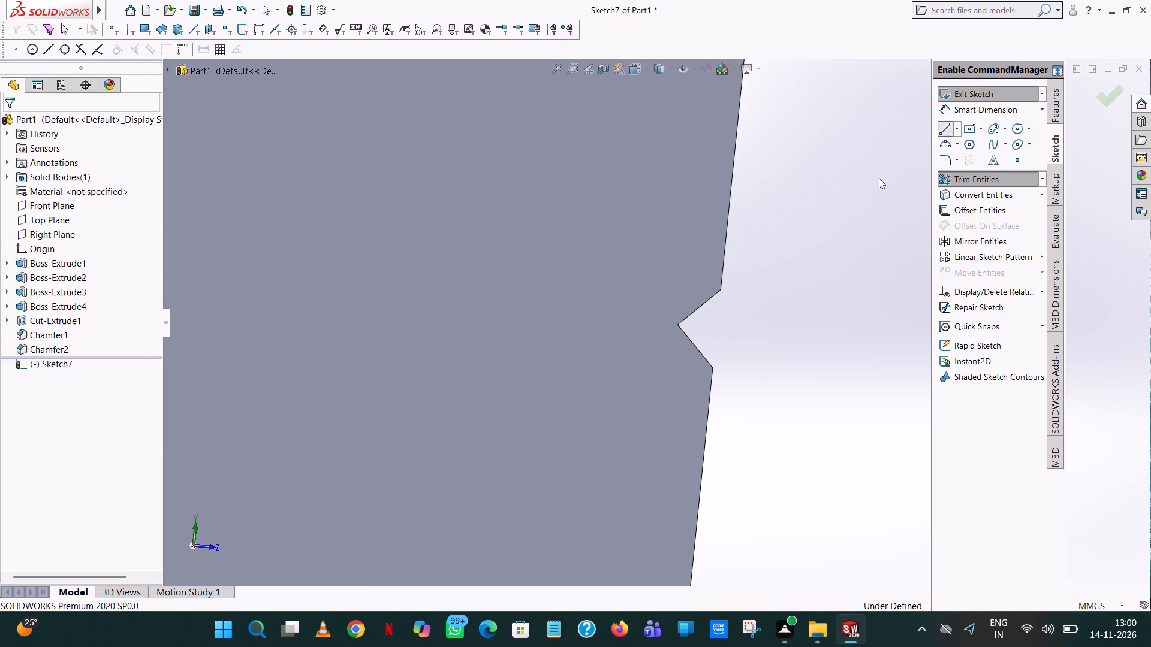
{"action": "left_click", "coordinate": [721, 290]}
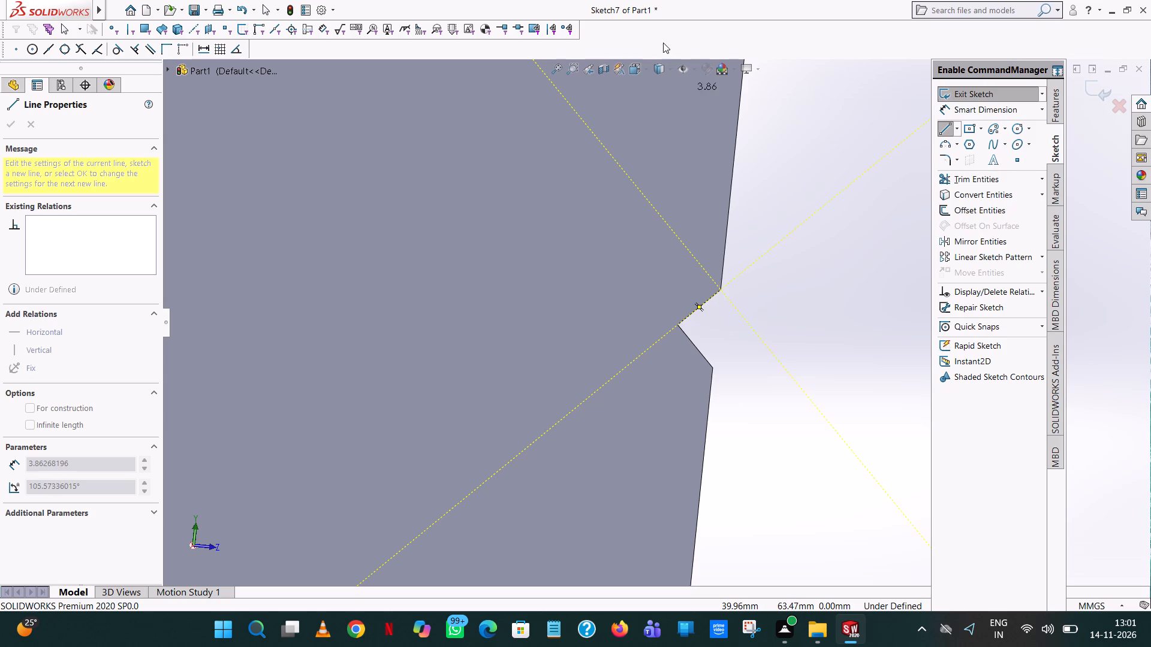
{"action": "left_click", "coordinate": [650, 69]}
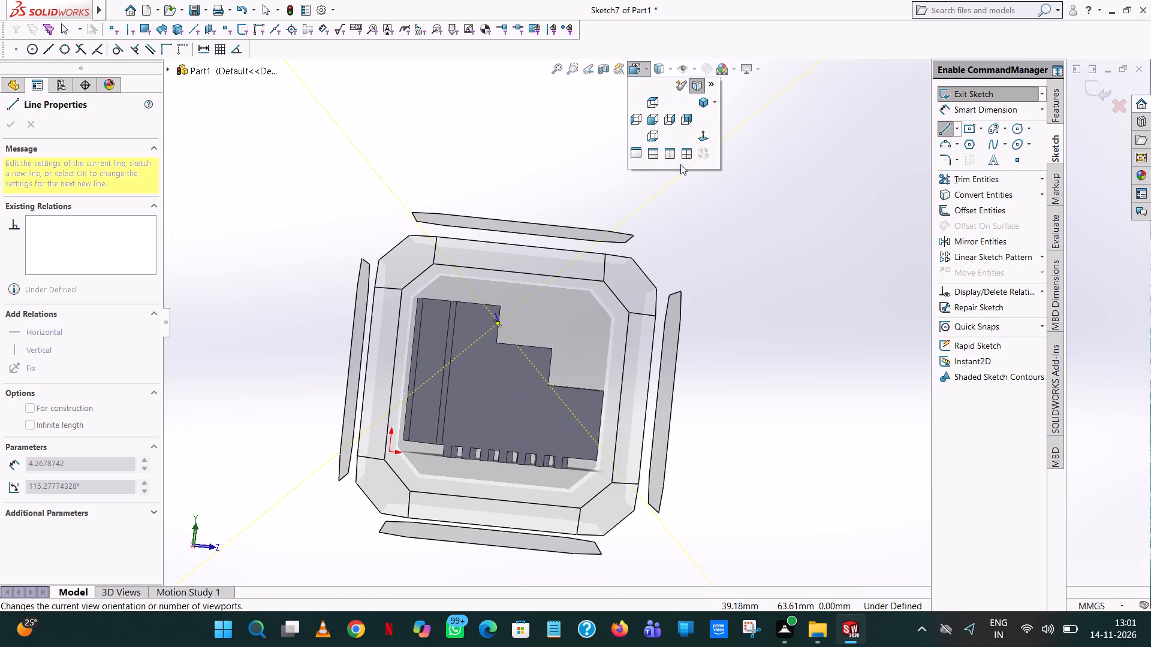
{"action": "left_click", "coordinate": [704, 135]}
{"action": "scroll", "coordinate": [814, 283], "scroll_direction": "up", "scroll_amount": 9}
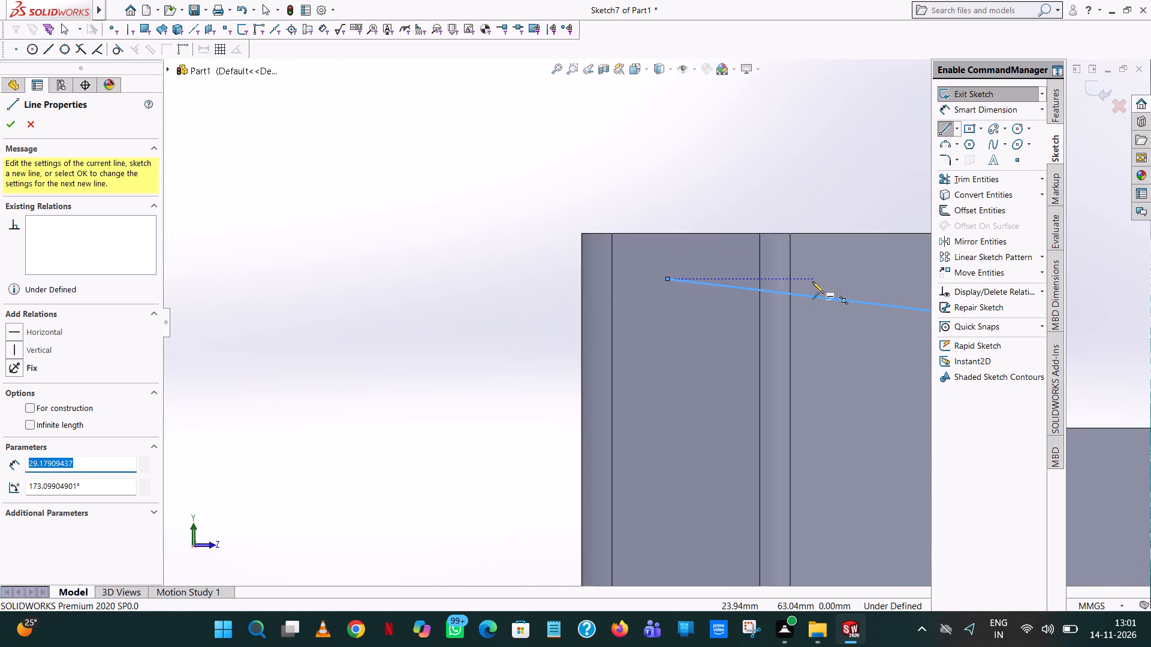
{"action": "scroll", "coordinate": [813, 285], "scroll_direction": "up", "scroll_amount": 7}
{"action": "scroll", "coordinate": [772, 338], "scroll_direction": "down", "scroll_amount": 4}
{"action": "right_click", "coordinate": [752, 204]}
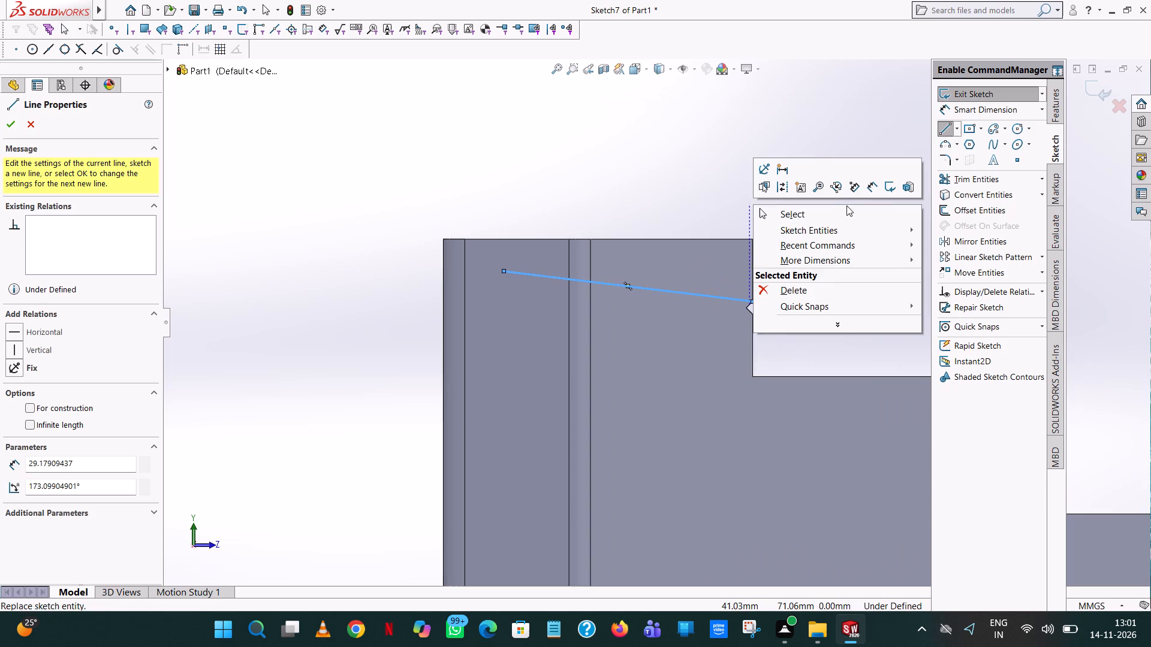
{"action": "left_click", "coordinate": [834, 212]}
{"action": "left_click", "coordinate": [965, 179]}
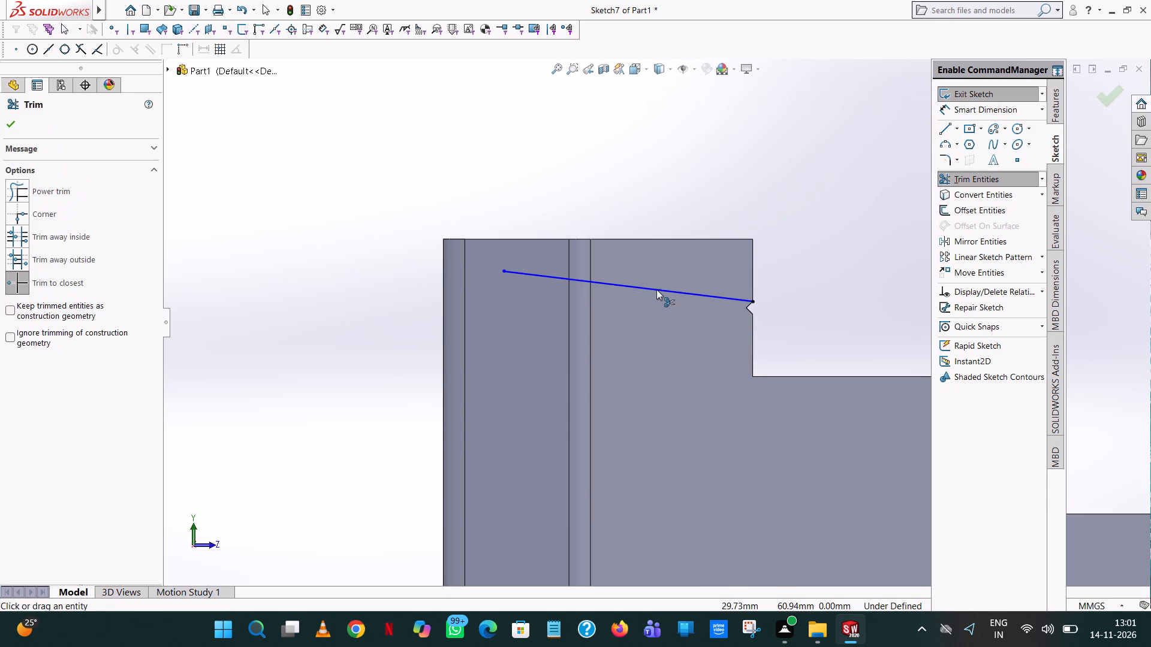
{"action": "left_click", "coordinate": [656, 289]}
Sketch a horizontal line about 0.8 mm long from the V-groove's inner vertex to just beyond the riser face.
{"action": "left_click", "coordinate": [943, 129]}
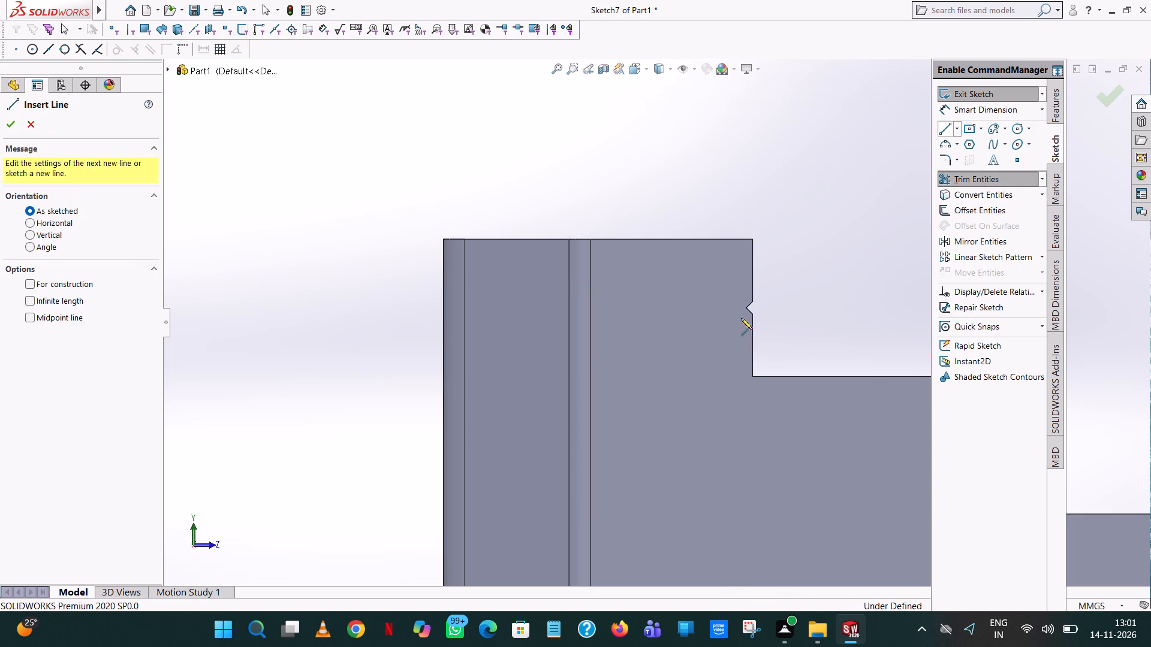
{"action": "scroll", "coordinate": [748, 316], "scroll_direction": "down", "scroll_amount": 9}
{"action": "scroll", "coordinate": [622, 322], "scroll_direction": "down", "scroll_amount": 4}
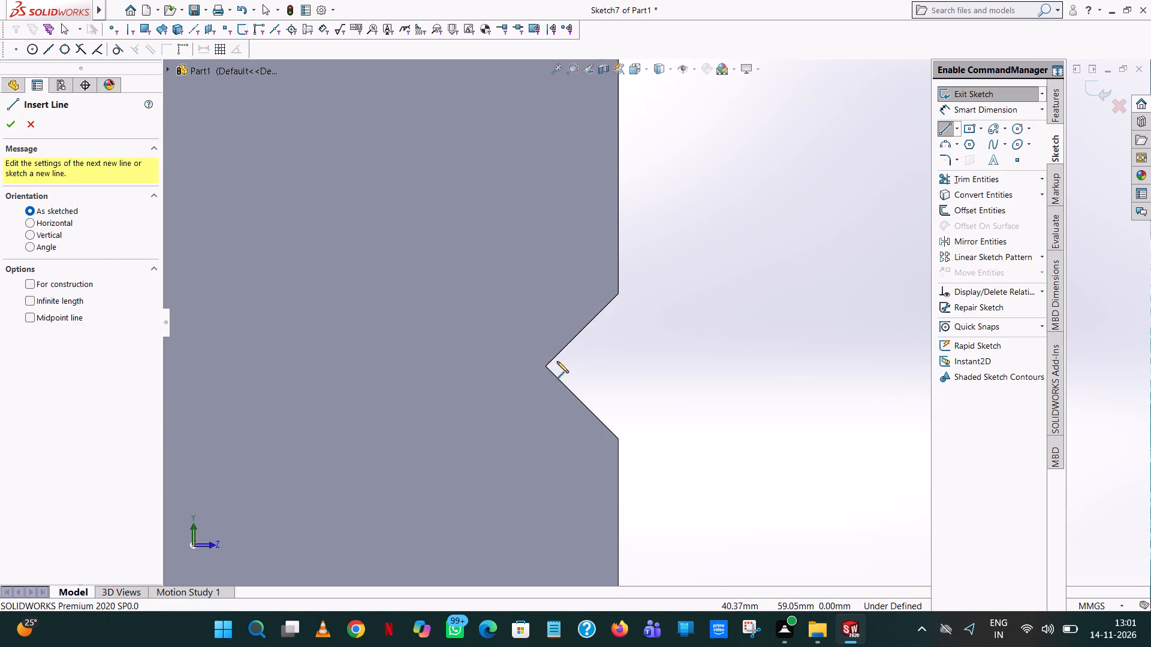
{"action": "left_click", "coordinate": [545, 366]}
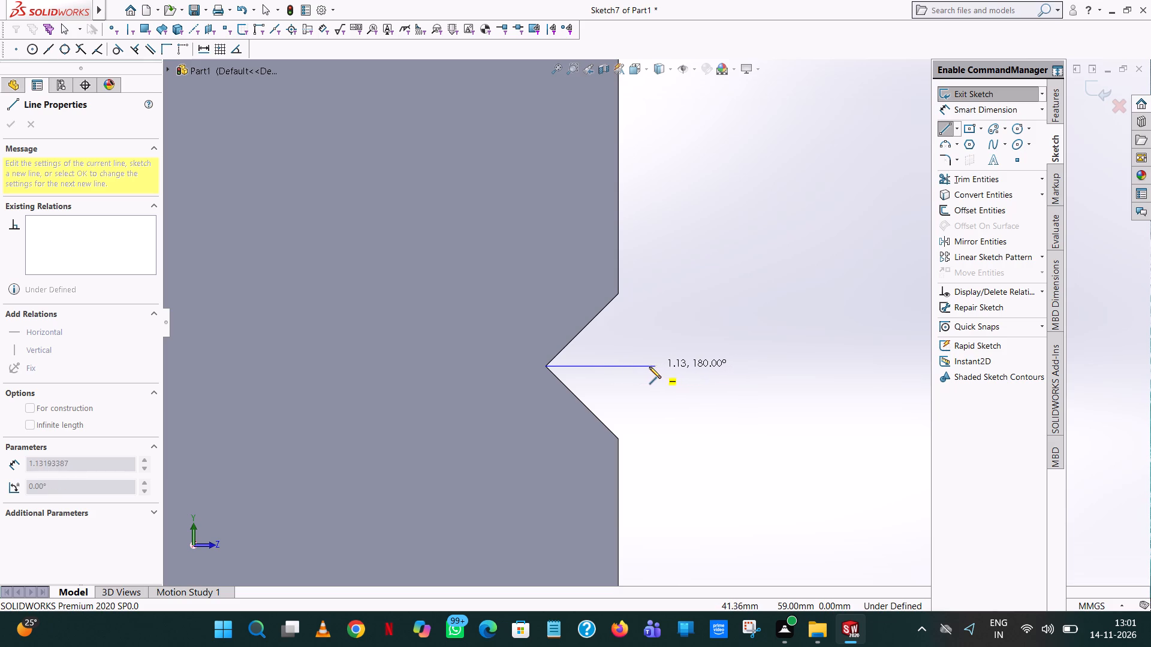
{"action": "left_click", "coordinate": [622, 367]}
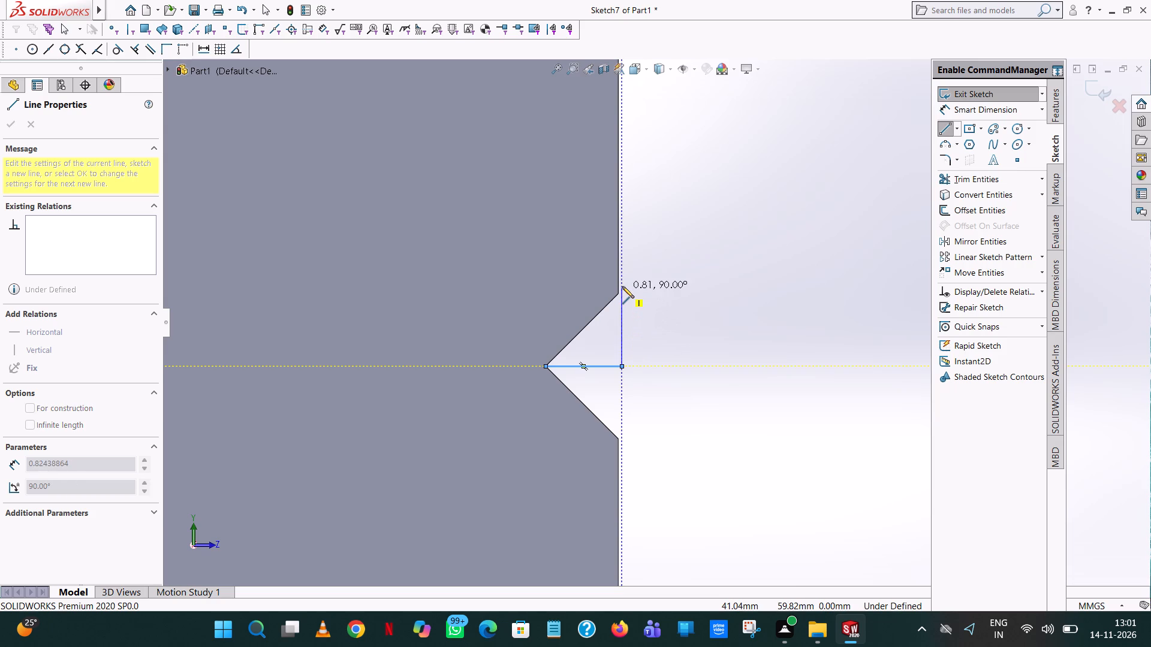
{"action": "right_click", "coordinate": [667, 286]}
{"action": "left_click", "coordinate": [702, 298]}
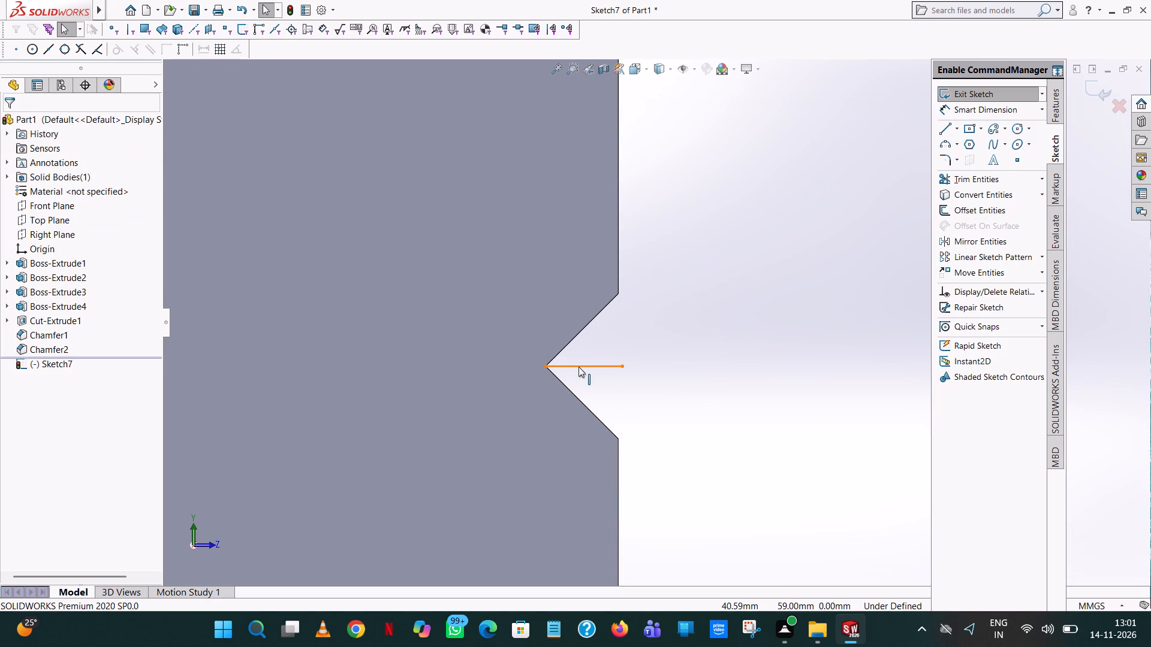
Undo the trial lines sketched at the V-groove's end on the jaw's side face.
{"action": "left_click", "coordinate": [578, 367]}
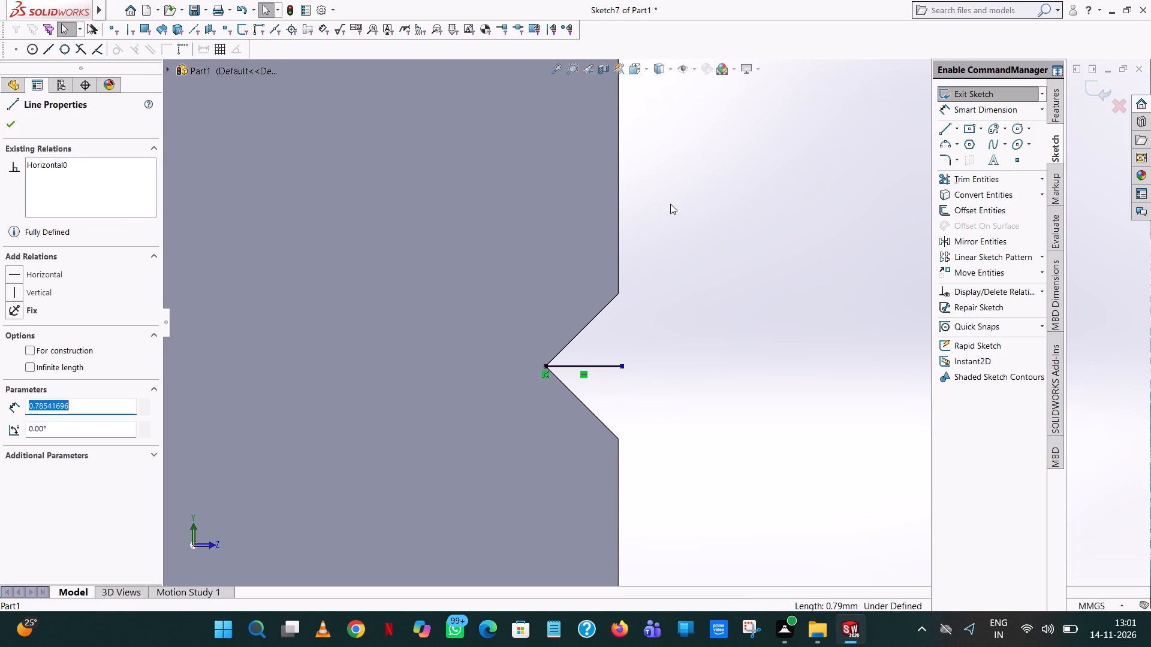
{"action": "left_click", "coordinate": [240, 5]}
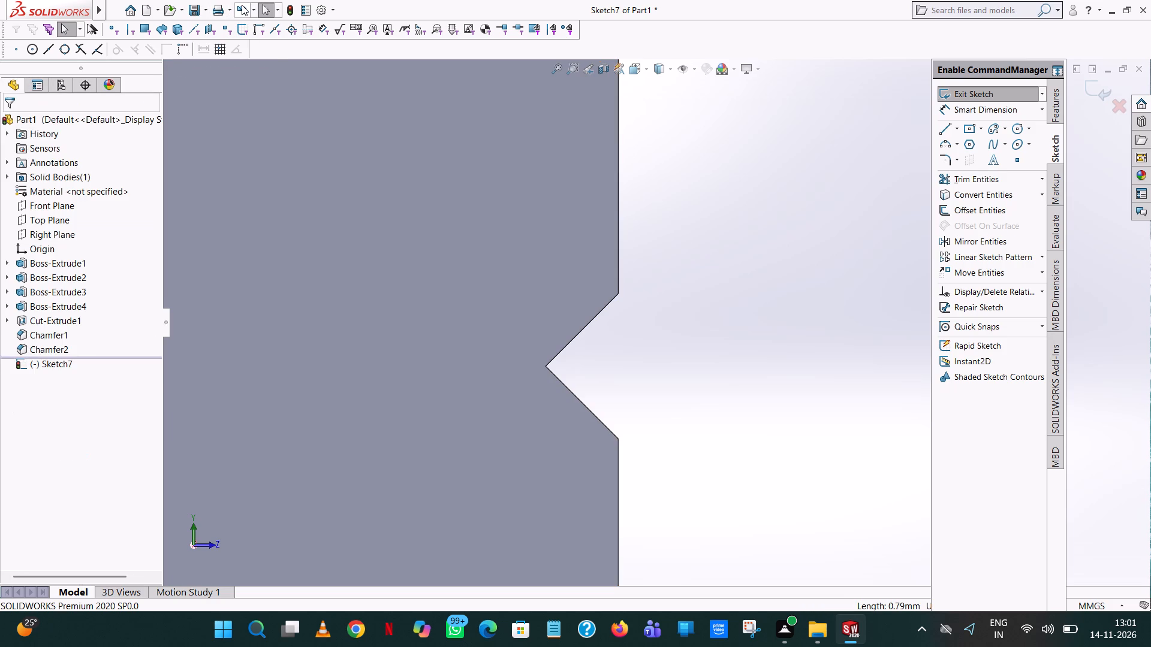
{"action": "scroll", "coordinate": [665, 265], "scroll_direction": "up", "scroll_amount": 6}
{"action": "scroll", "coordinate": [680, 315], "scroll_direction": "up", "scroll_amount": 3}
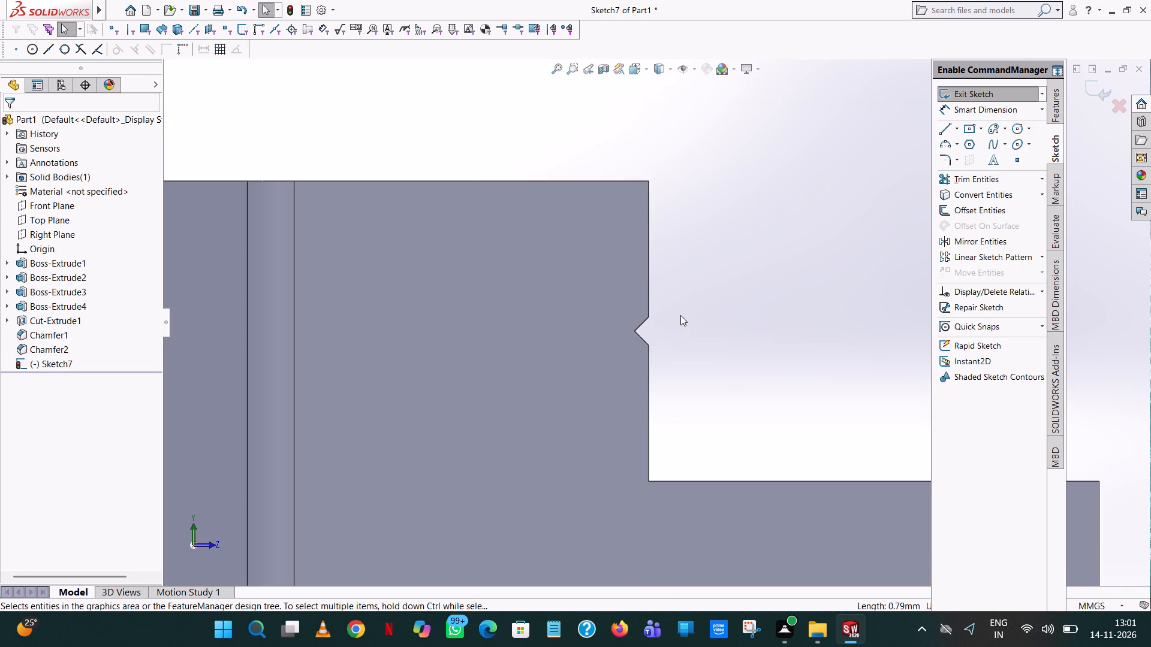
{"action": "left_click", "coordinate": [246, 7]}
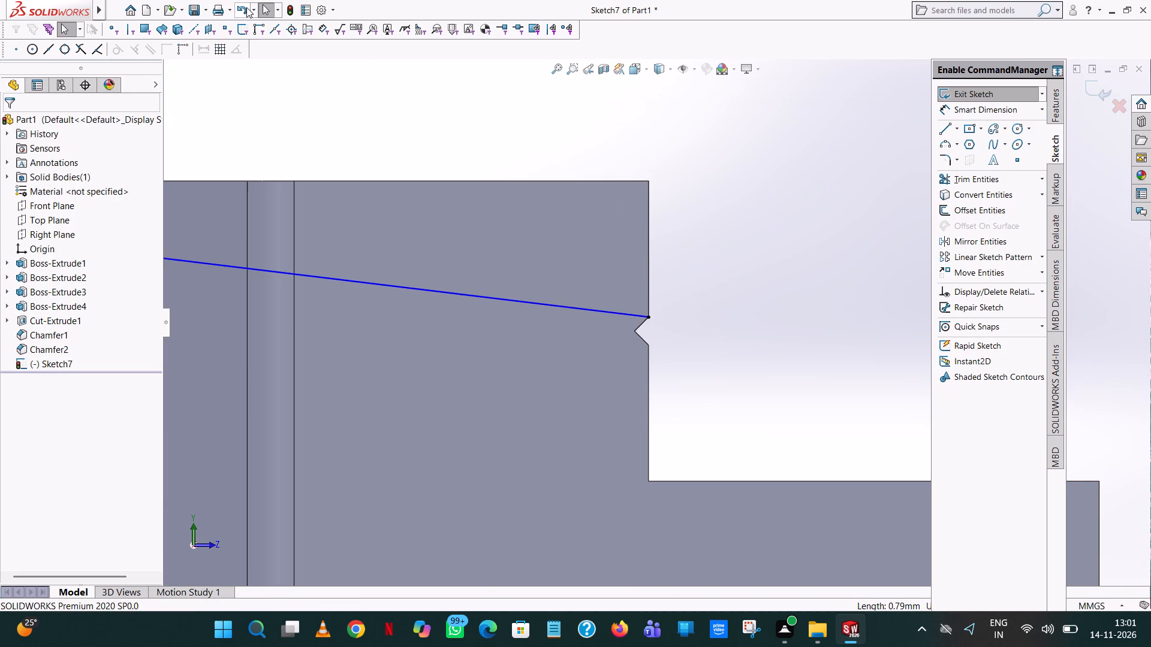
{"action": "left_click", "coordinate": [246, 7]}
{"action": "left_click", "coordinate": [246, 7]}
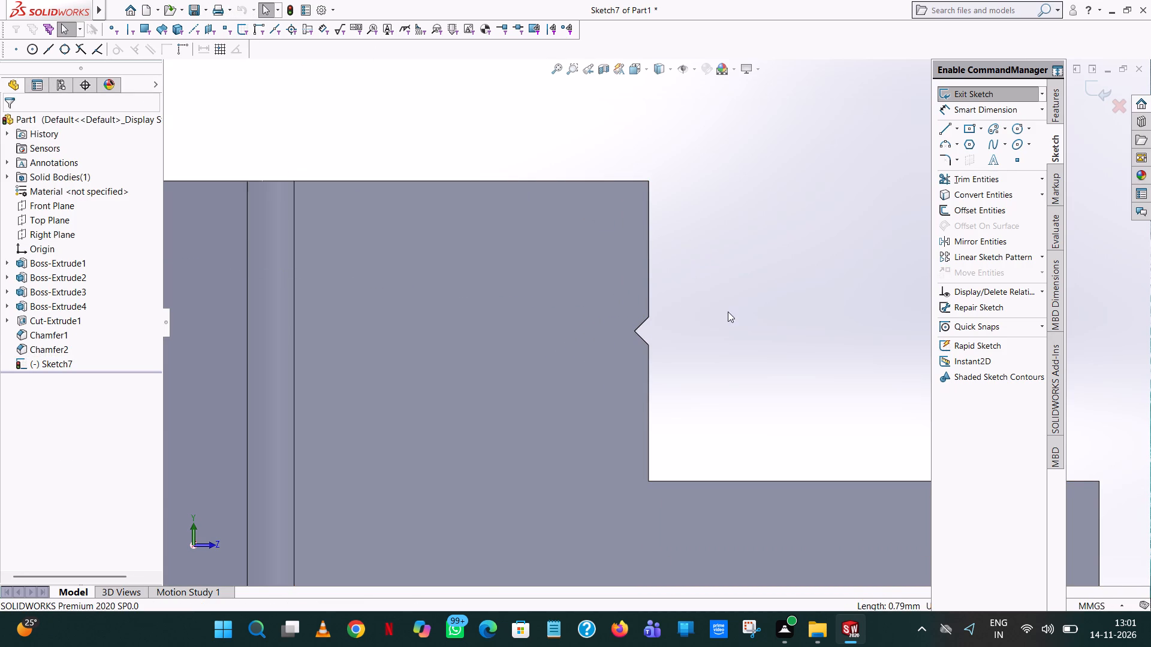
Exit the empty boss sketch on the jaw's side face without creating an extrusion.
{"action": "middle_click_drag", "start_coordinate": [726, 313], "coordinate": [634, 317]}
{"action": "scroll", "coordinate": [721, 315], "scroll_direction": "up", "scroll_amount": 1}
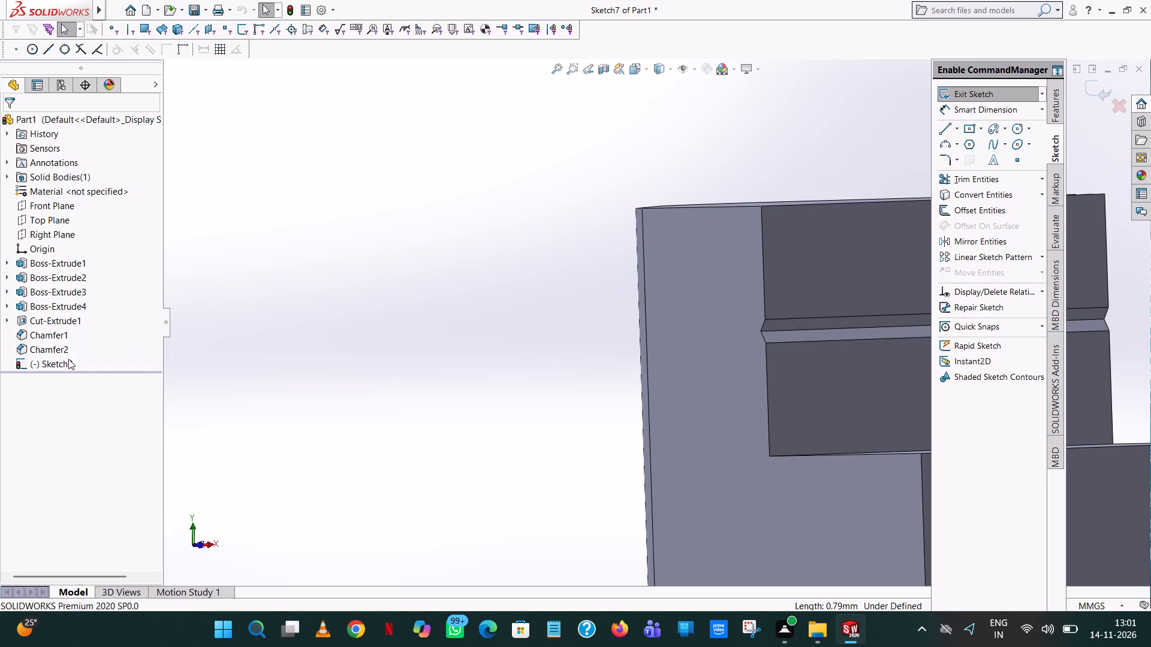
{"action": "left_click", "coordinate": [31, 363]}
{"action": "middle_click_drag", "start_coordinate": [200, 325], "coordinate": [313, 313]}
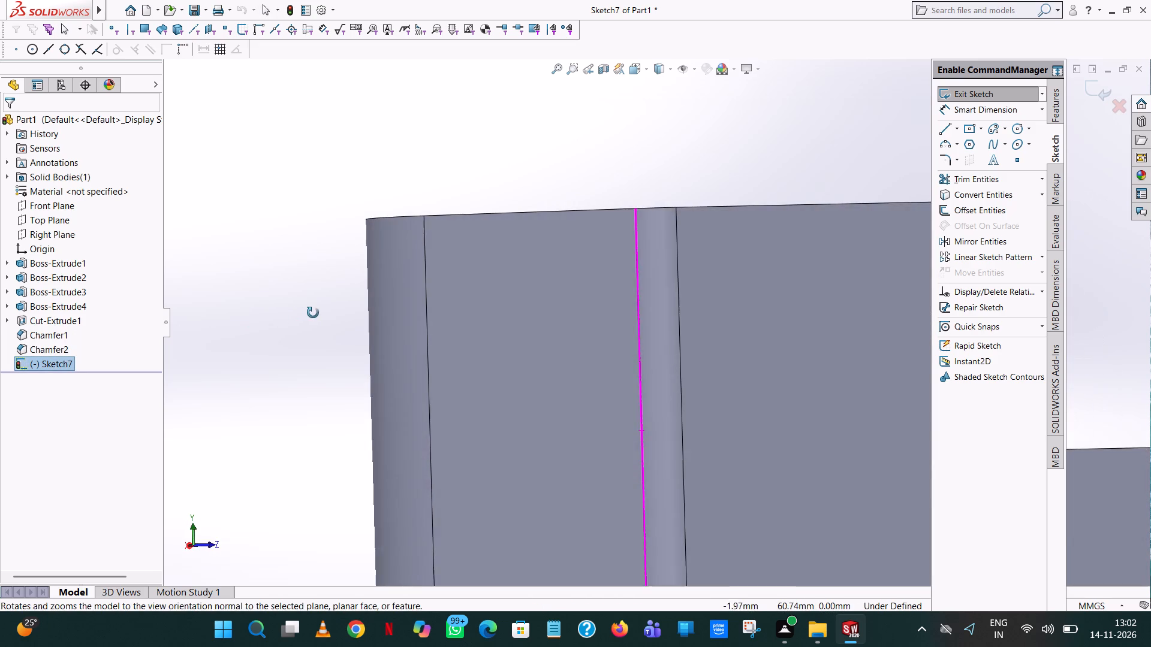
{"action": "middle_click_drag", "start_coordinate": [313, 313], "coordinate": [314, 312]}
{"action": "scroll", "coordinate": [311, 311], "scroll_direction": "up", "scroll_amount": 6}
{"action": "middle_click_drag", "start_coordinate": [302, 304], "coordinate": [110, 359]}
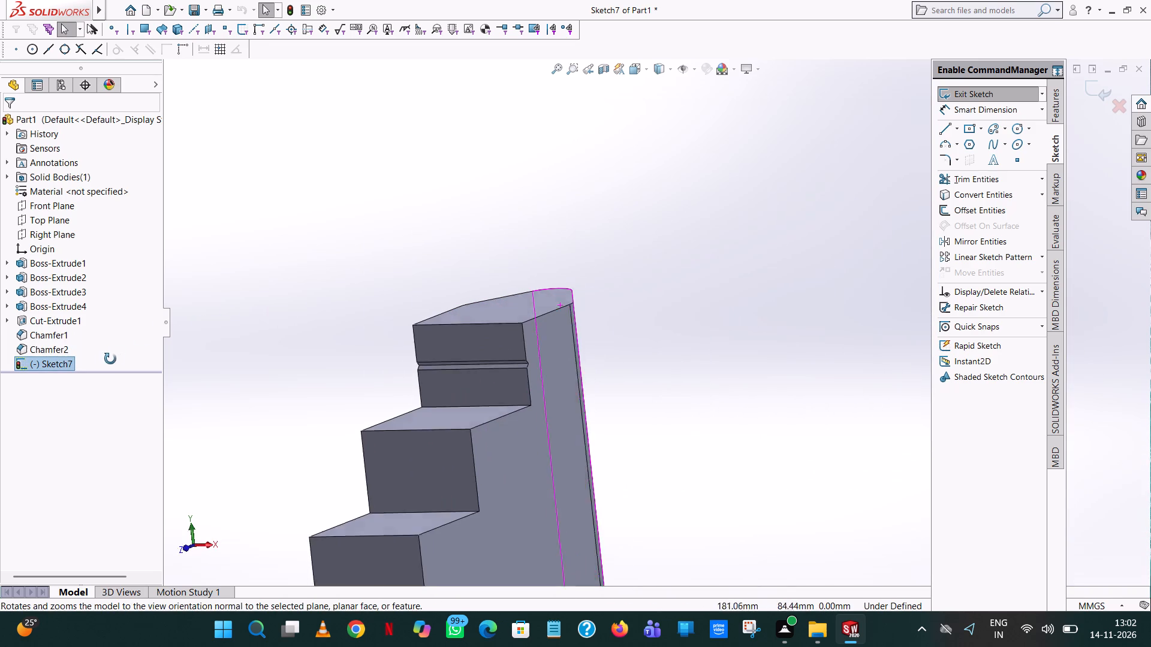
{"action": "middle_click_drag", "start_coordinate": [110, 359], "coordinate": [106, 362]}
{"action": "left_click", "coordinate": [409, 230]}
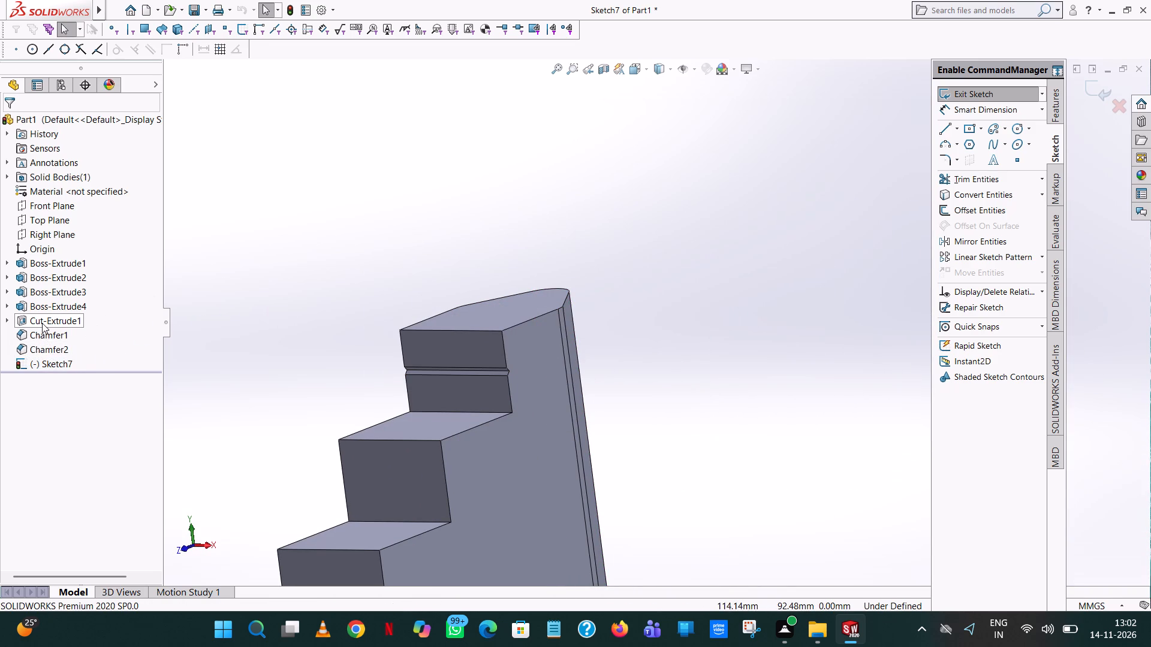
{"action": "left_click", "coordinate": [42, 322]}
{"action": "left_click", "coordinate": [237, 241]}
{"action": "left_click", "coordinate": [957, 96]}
Set the blind depth of the groove's extruded cut on the top step's riser to 3 mm.
{"action": "left_click", "coordinate": [60, 320]}
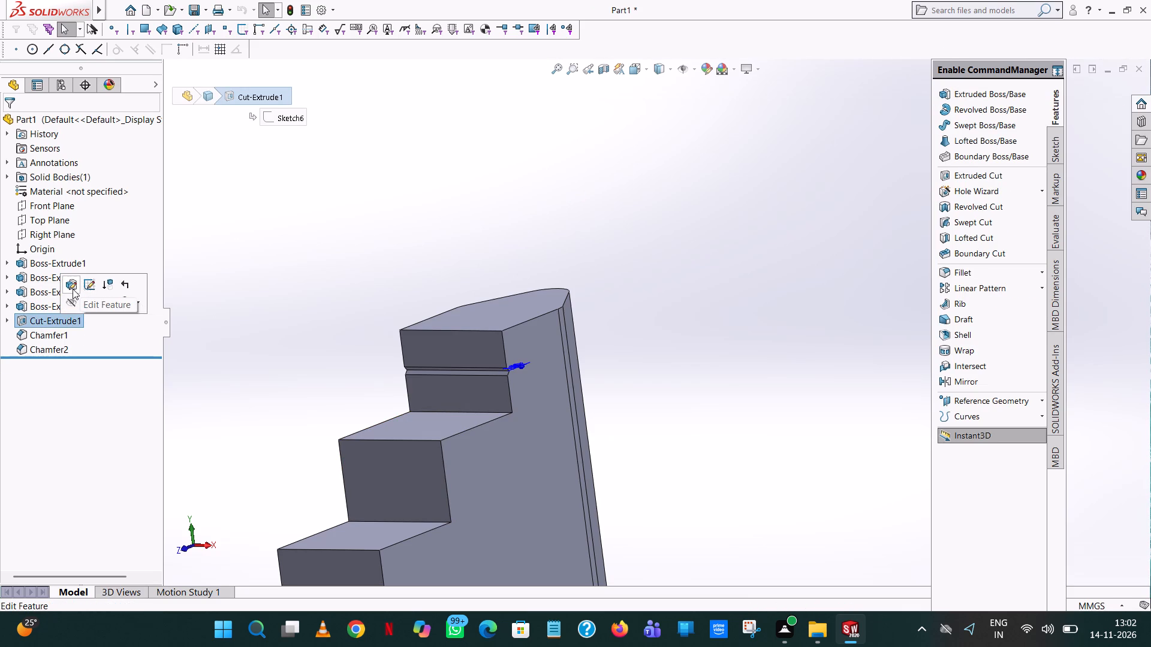
{"action": "left_click", "coordinate": [73, 289]}
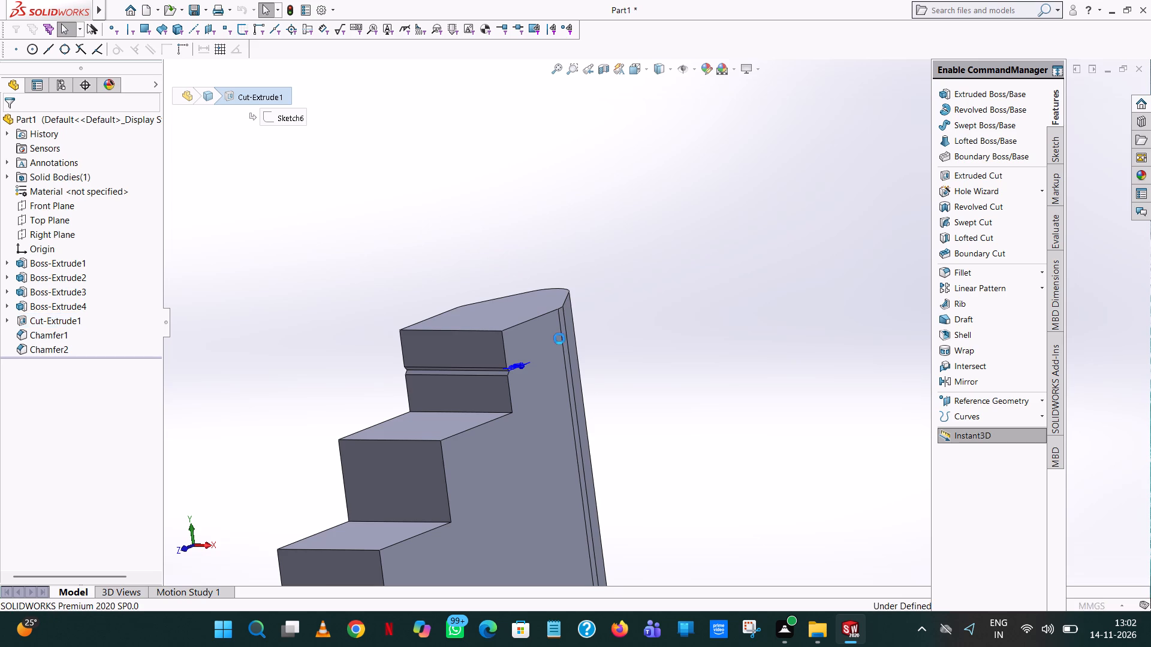
{"action": "middle_click_drag", "start_coordinate": [620, 406], "coordinate": [543, 392]}
{"action": "scroll", "coordinate": [519, 388], "scroll_direction": "up", "scroll_amount": 1}
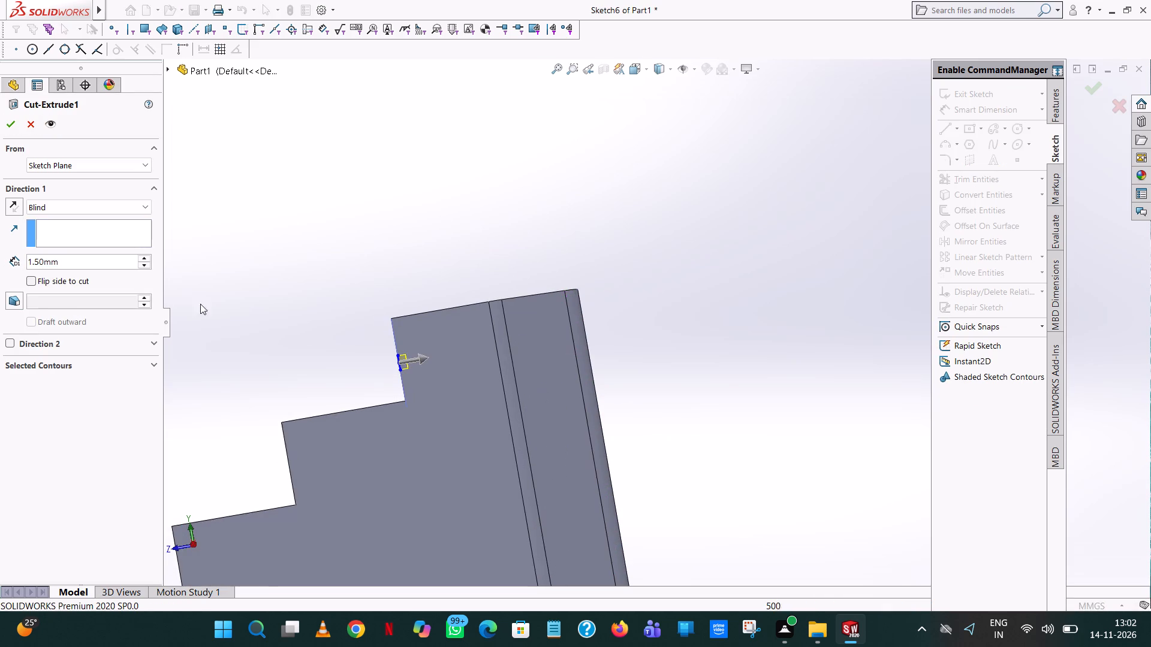
{"action": "double_click", "coordinate": [103, 260]}
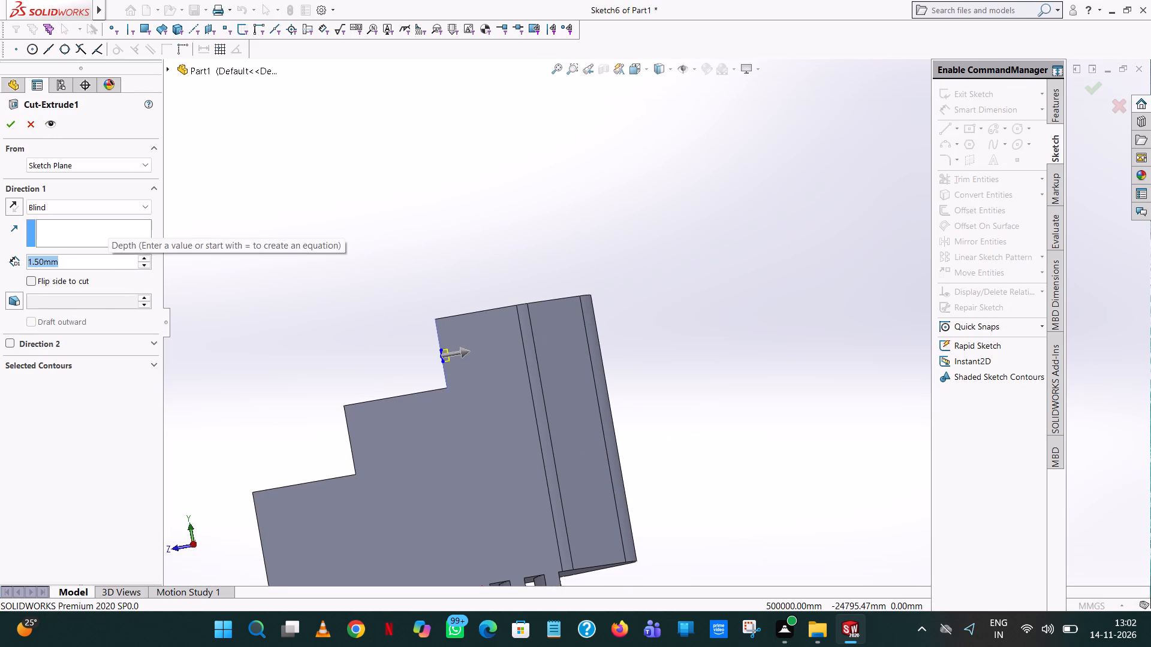
{"action": "key", "text": "3"}
{"action": "key", "text": "Return"}
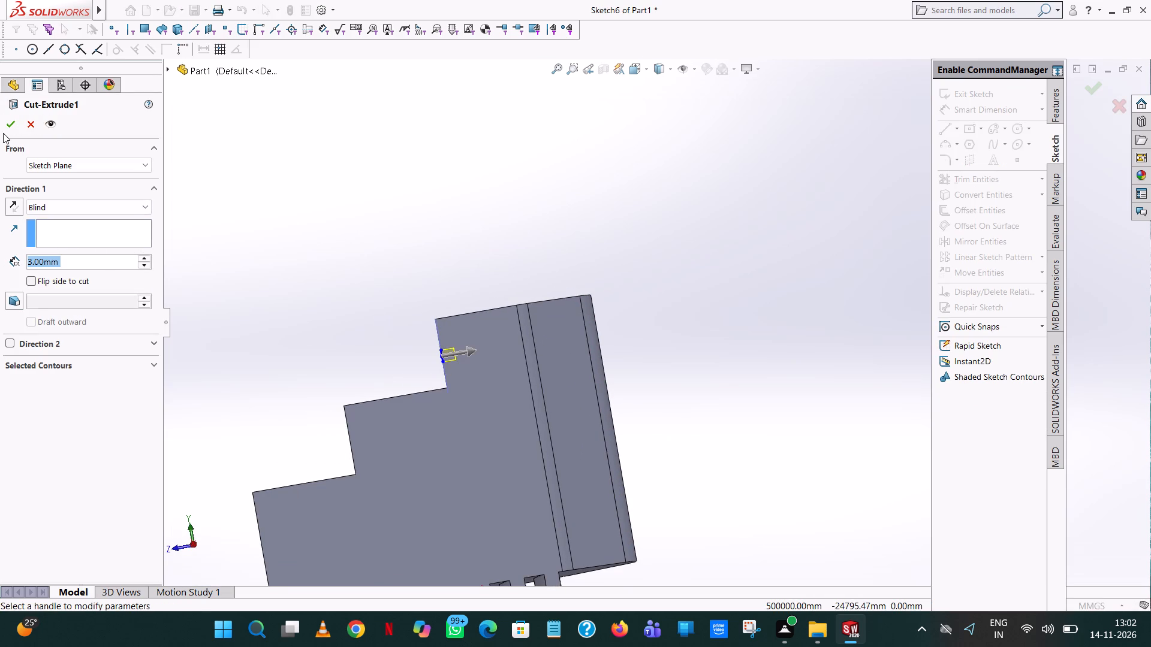
{"action": "left_click", "coordinate": [4, 123]}
{"action": "left_click", "coordinate": [449, 237]}
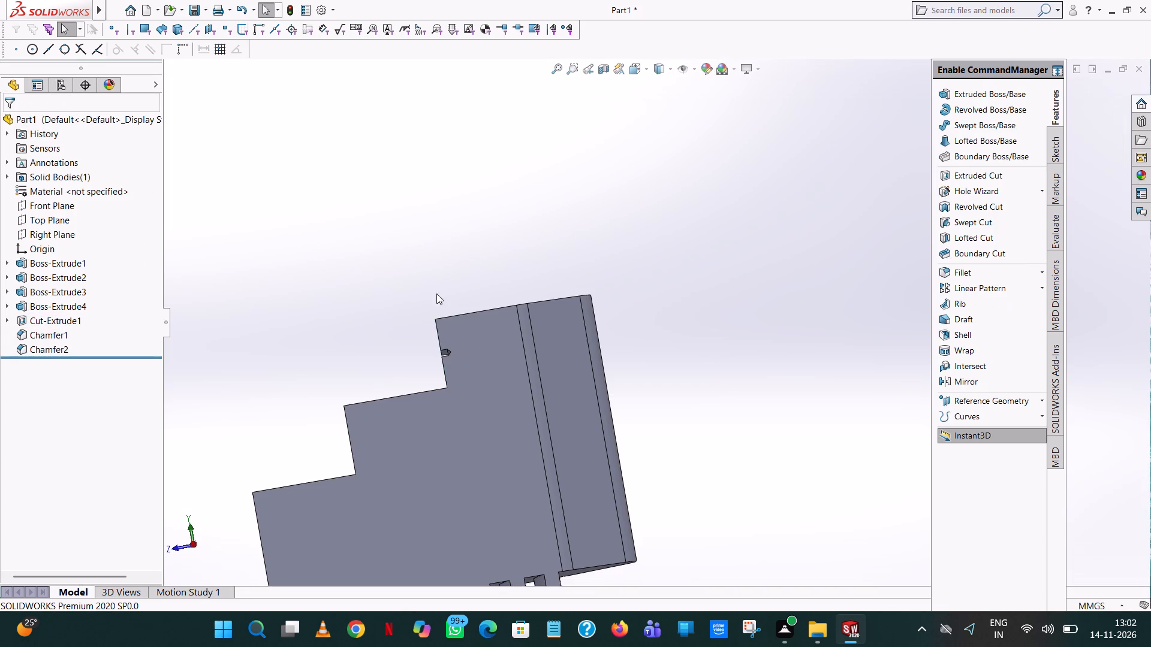
Select the groove's first chamfer feature, Chamfer1, at the inner end of the deepened cut.
{"action": "middle_click_drag", "start_coordinate": [444, 341], "coordinate": [459, 366]}
{"action": "scroll", "coordinate": [447, 356], "scroll_direction": "down", "scroll_amount": 9}
{"action": "scroll", "coordinate": [679, 335], "scroll_direction": "down", "scroll_amount": 1}
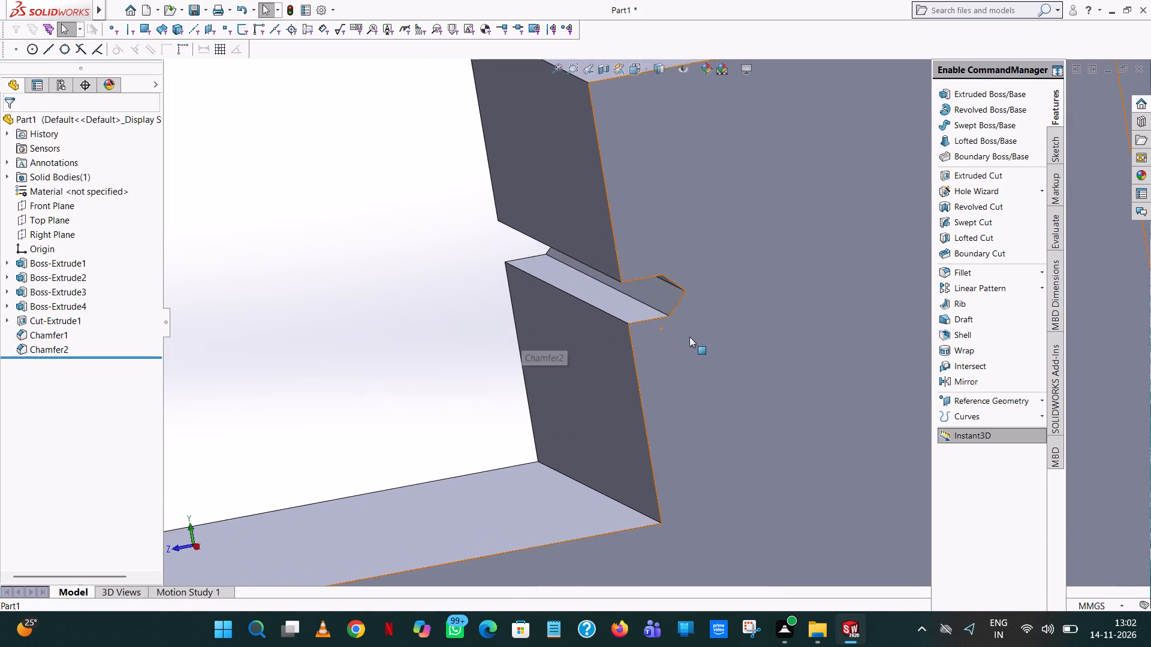
{"action": "scroll", "coordinate": [689, 337], "scroll_direction": "down", "scroll_amount": 2}
{"action": "middle_click_drag", "start_coordinate": [689, 337], "coordinate": [676, 328]}
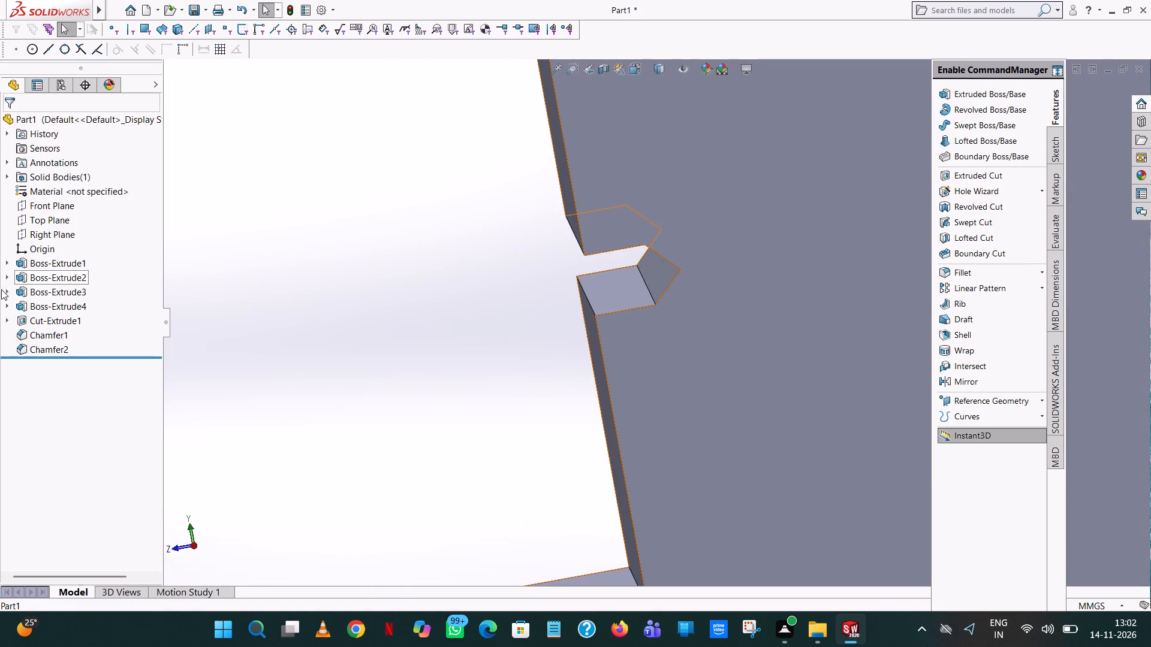
{"action": "left_click", "coordinate": [50, 334]}
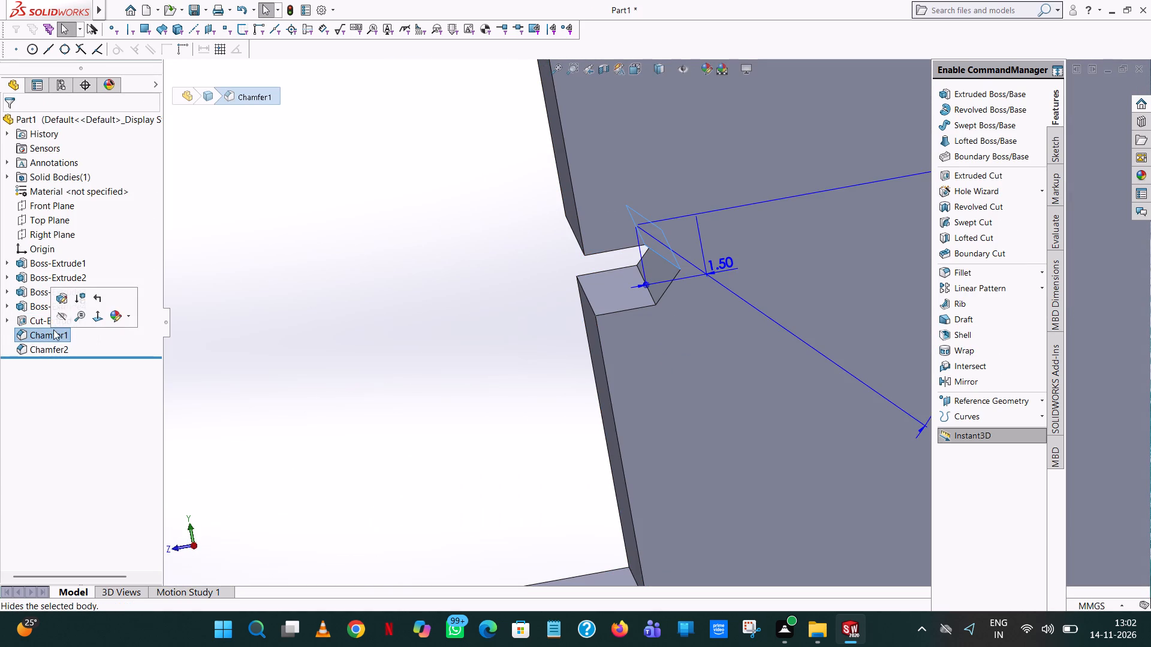
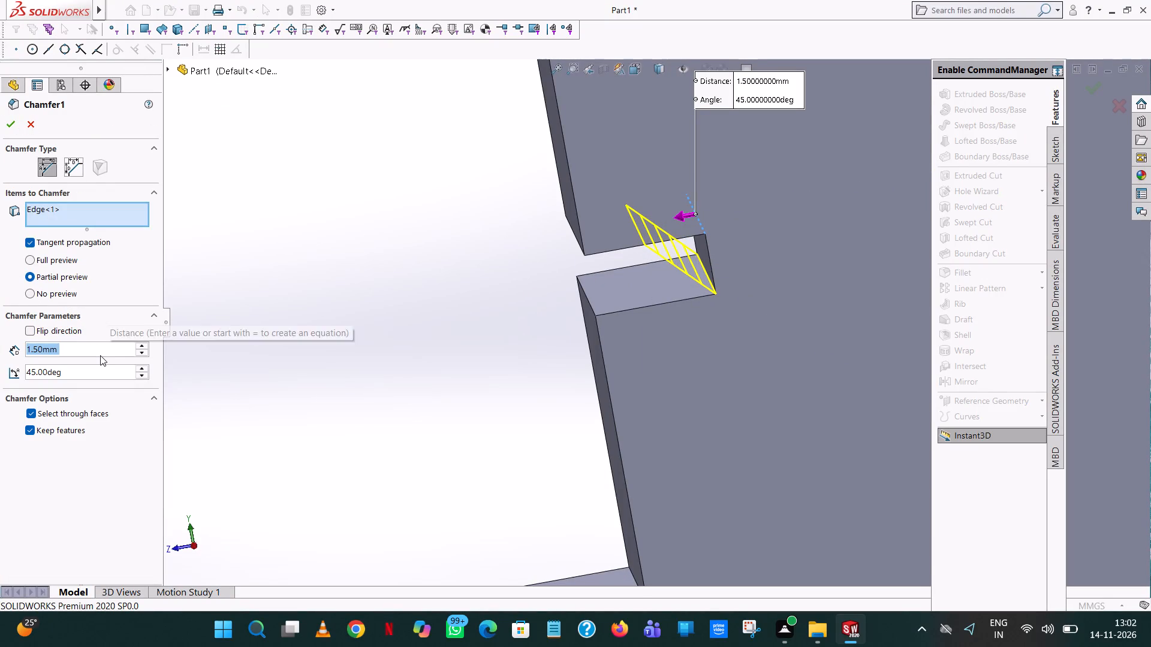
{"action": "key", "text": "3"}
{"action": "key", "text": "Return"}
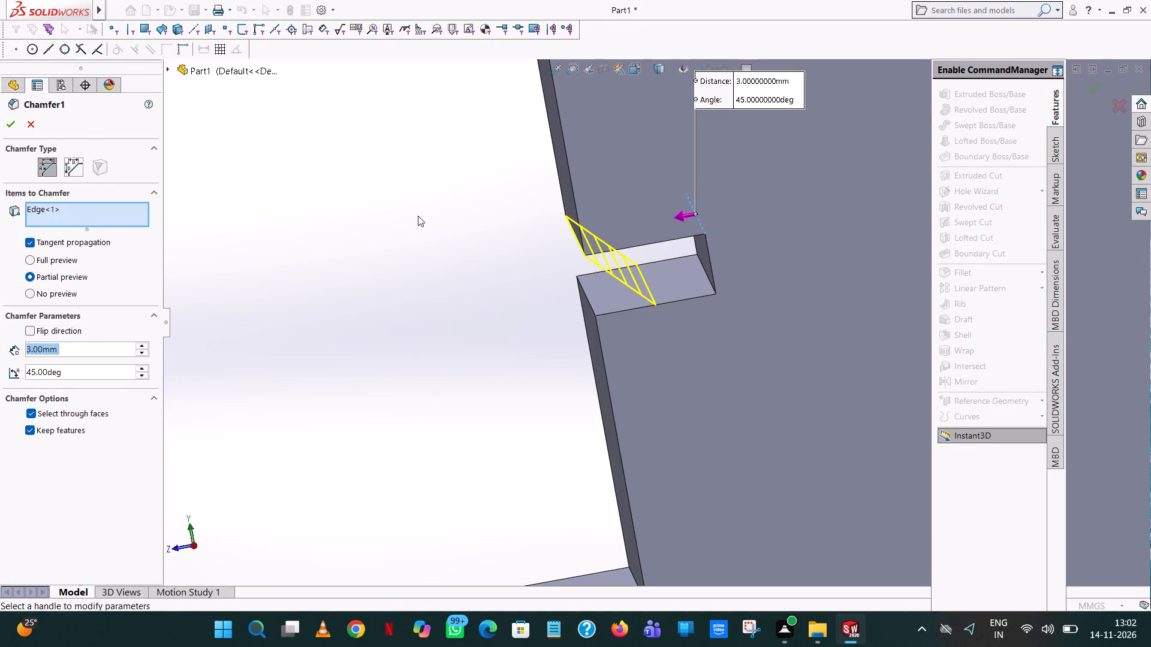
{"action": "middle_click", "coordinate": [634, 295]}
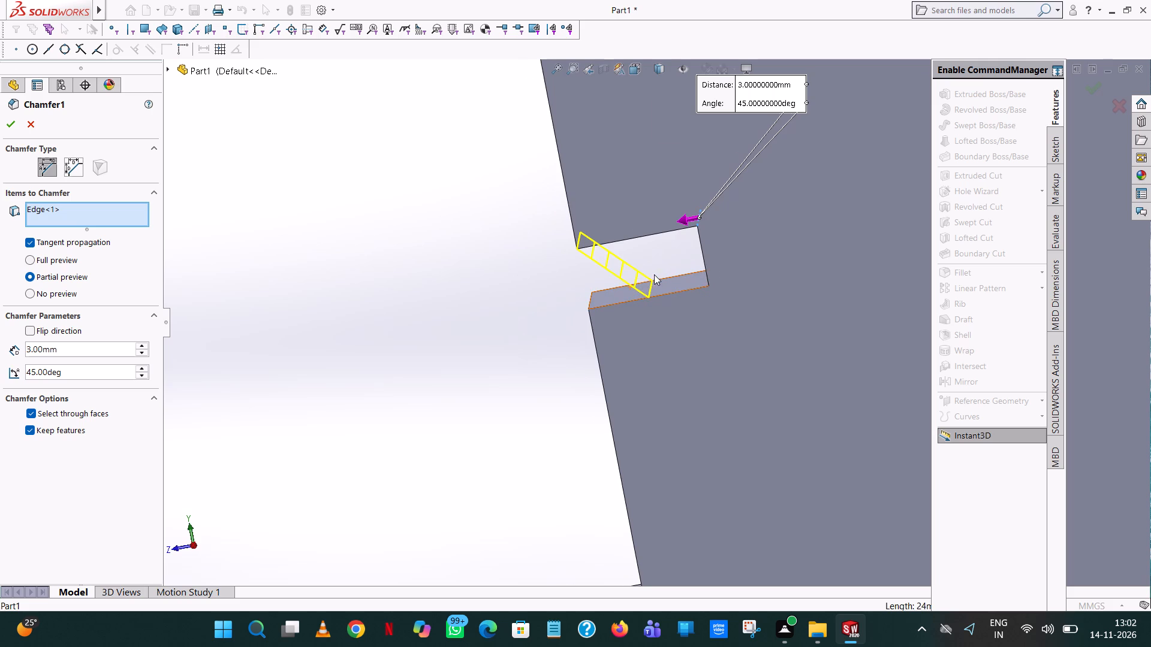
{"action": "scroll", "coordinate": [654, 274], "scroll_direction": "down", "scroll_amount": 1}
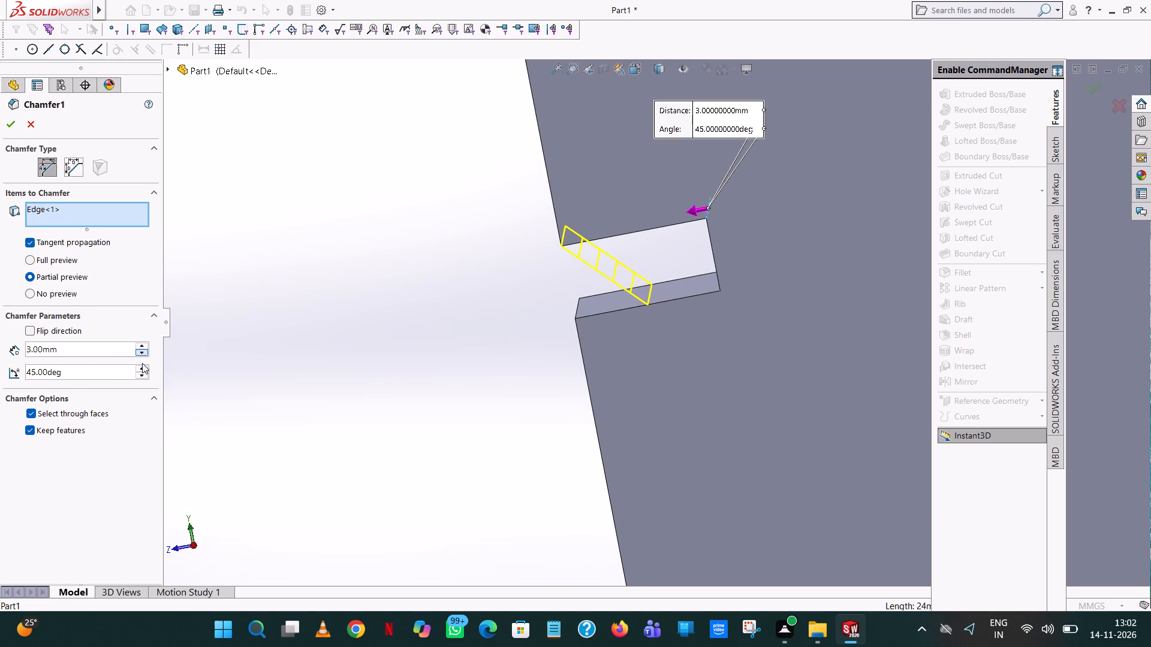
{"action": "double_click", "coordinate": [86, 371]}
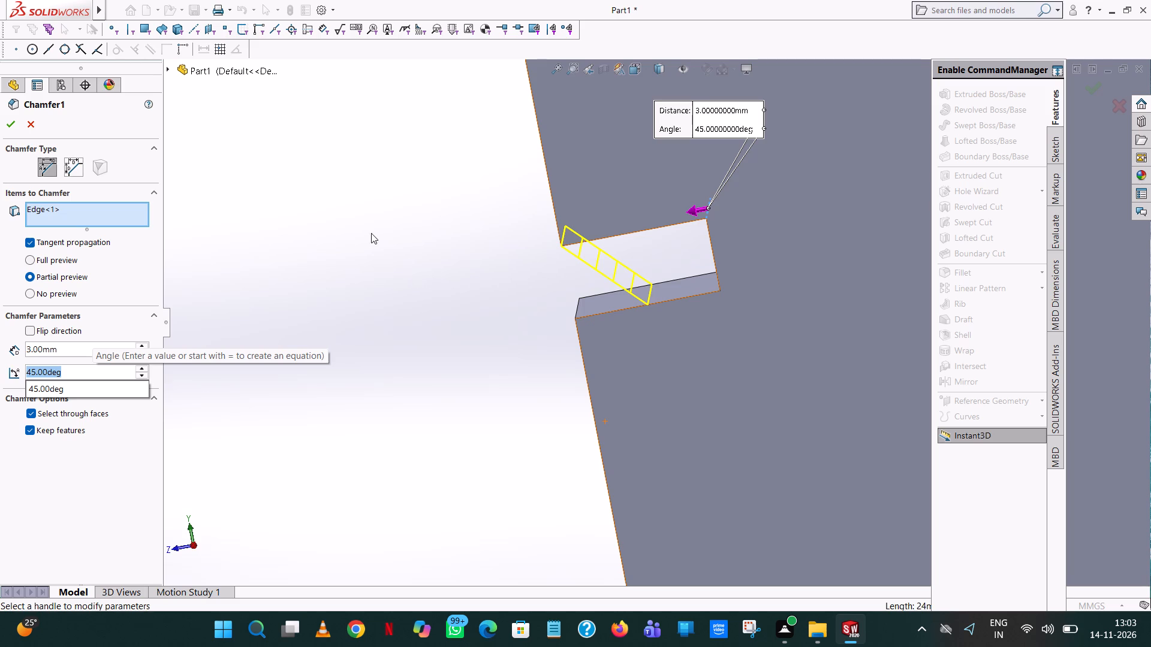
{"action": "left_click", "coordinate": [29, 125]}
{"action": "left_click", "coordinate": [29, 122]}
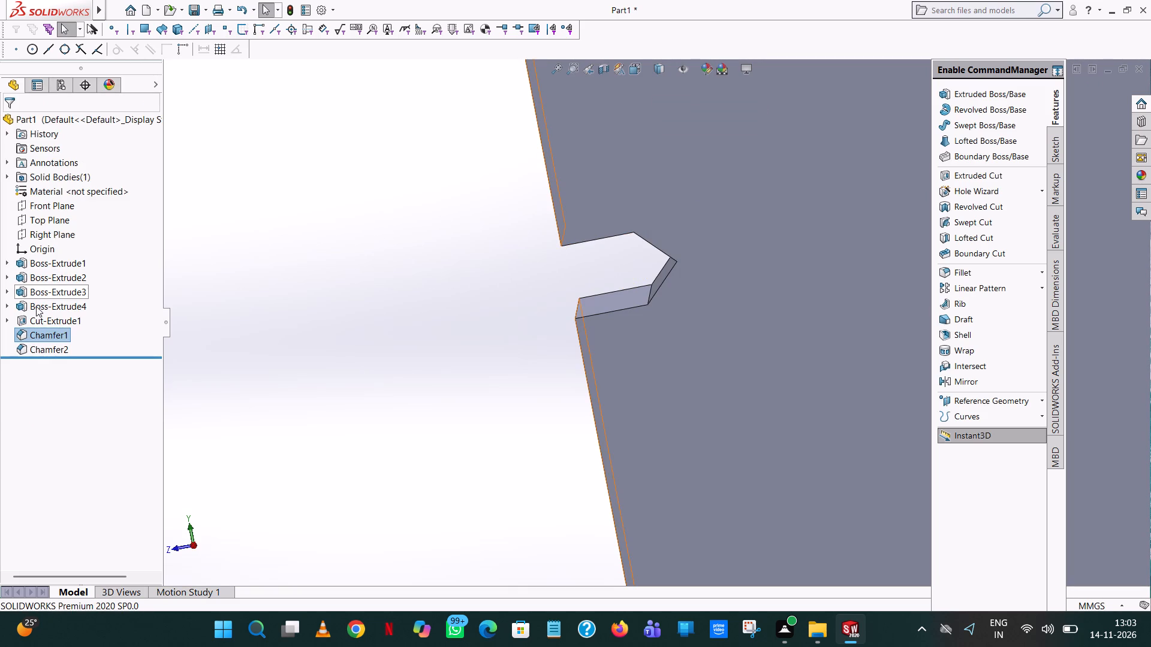
Edit the sketch of Cut-Extrude1, set the short vertical side of the groove rectangle to 3 mm, and rebuild the part.
{"action": "left_click", "coordinate": [36, 315]}
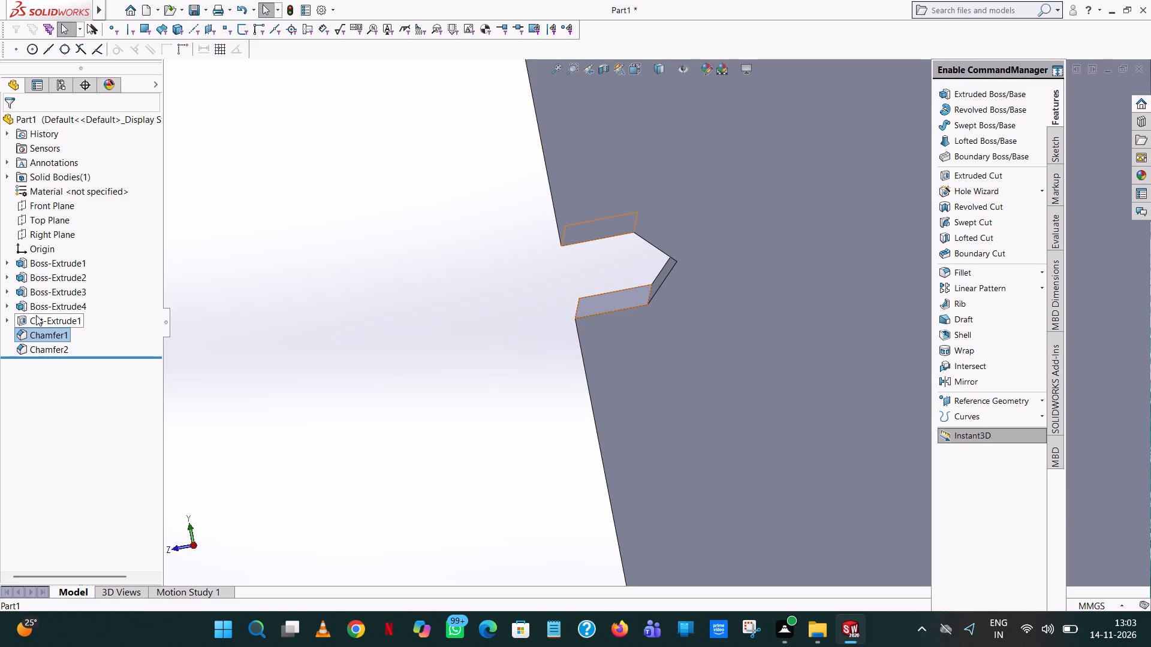
{"action": "left_click", "coordinate": [64, 276]}
{"action": "middle_click_drag", "start_coordinate": [640, 291], "coordinate": [645, 290]}
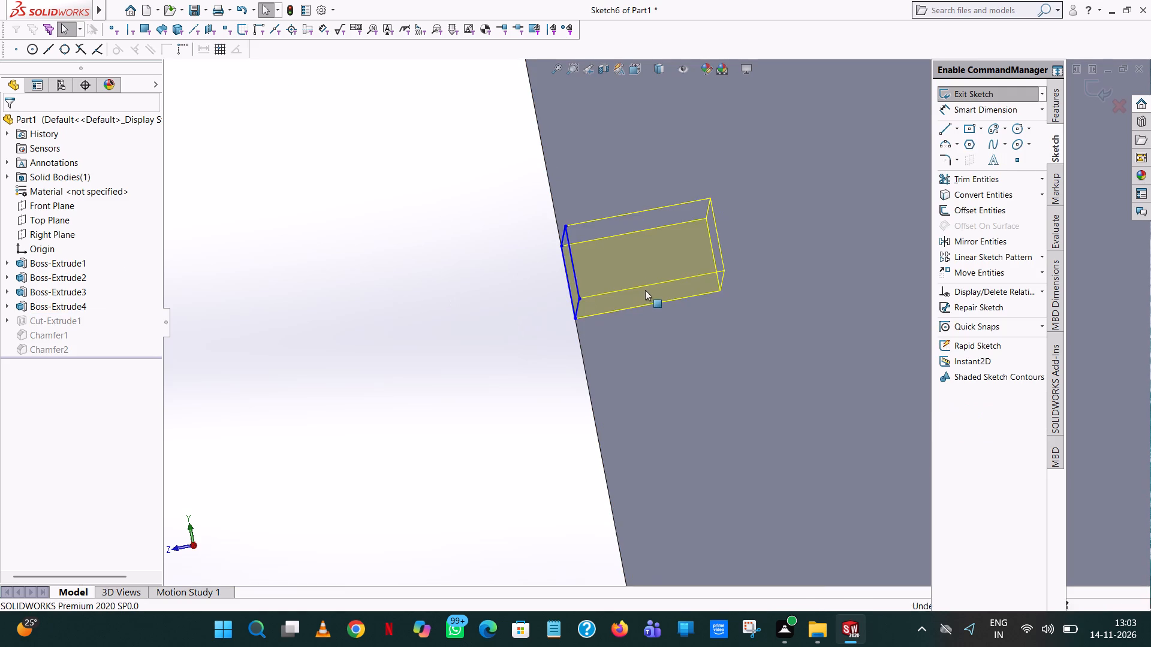
{"action": "middle_click_drag", "start_coordinate": [645, 290], "coordinate": [689, 259]}
{"action": "left_click", "coordinate": [580, 281]}
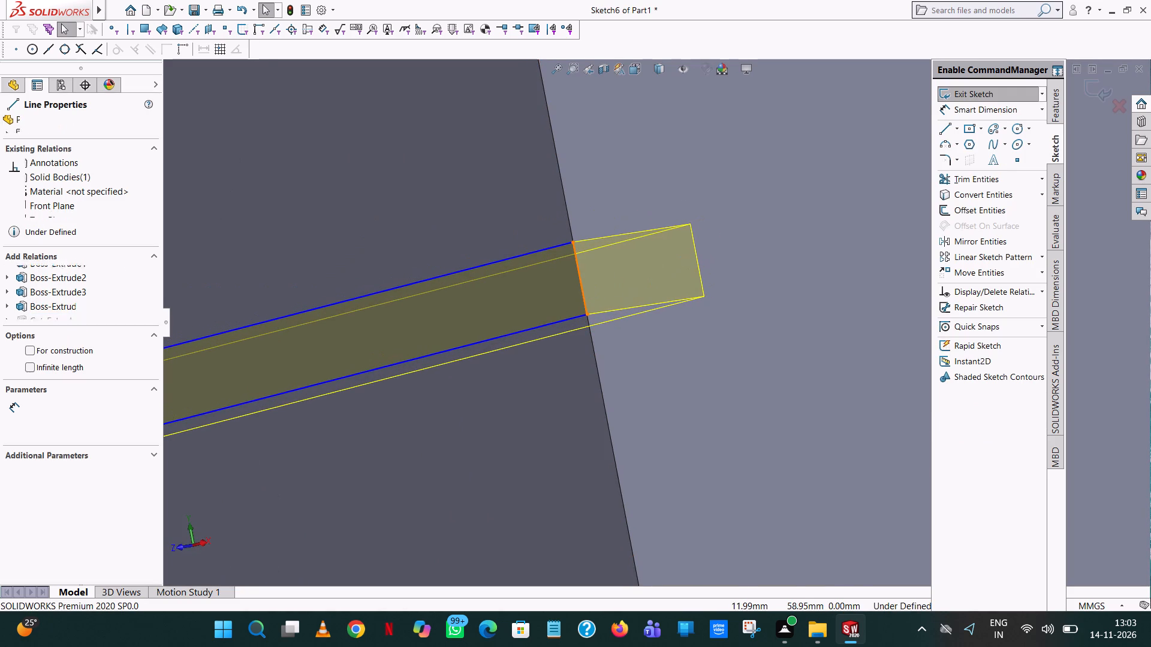
{"action": "key", "text": "3"}
{"action": "key", "text": "Return"}
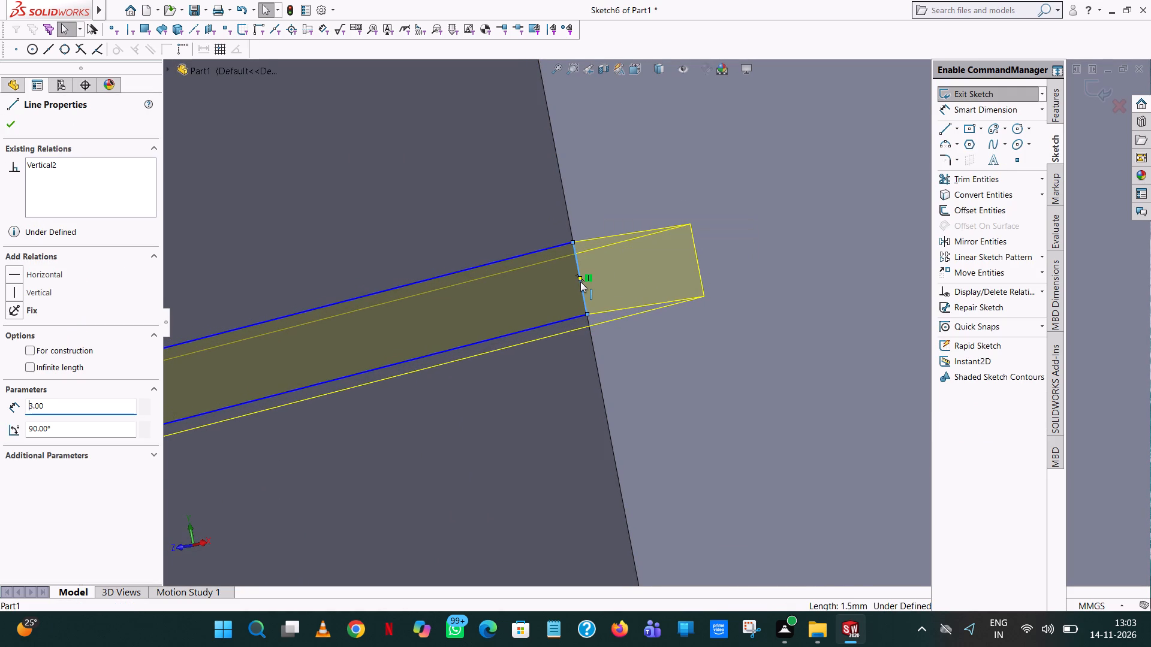
{"action": "scroll", "coordinate": [579, 282], "scroll_direction": "up", "scroll_amount": 6}
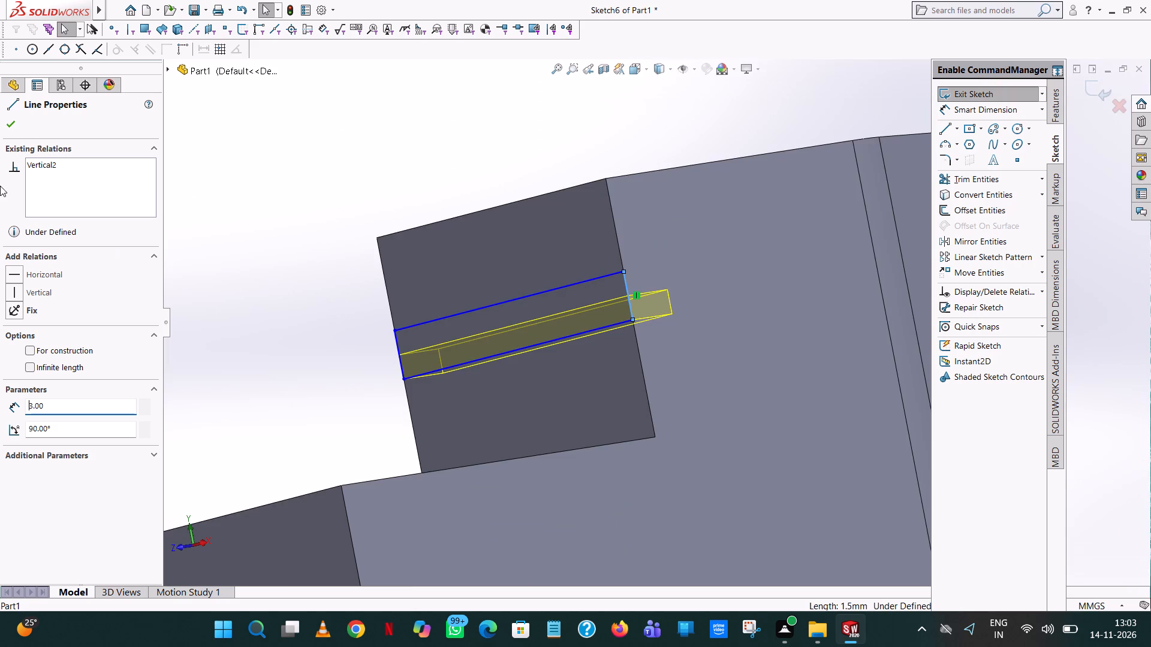
{"action": "left_click", "coordinate": [5, 128]}
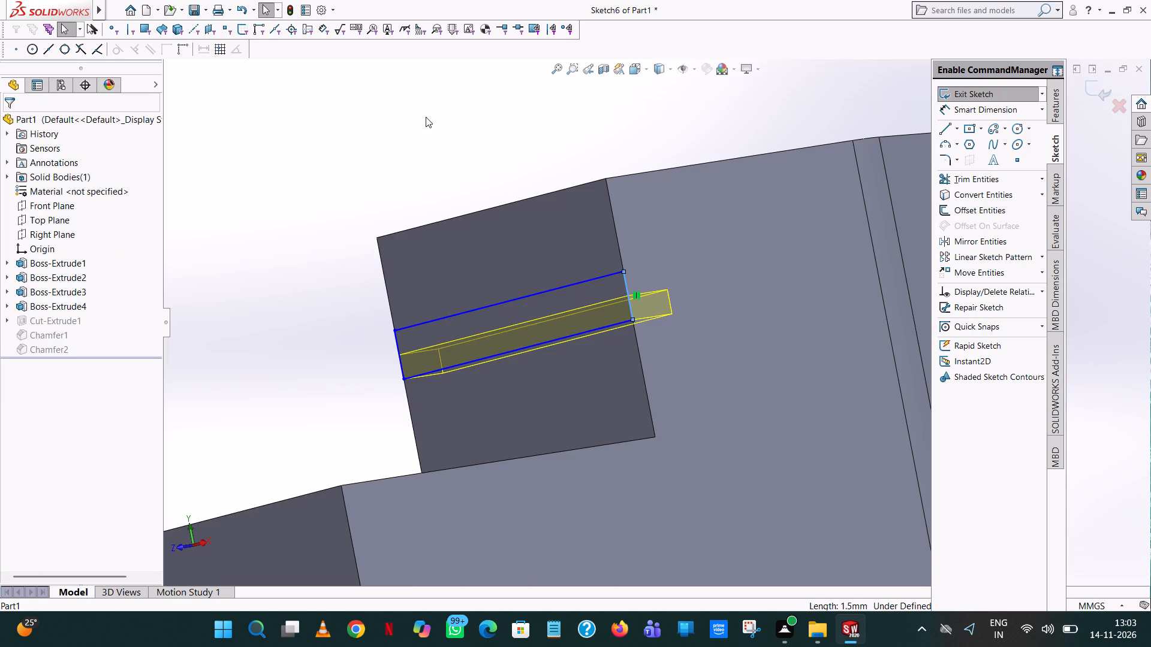
{"action": "left_click", "coordinate": [426, 117]}
{"action": "middle_click_drag", "start_coordinate": [426, 119], "coordinate": [388, 167]}
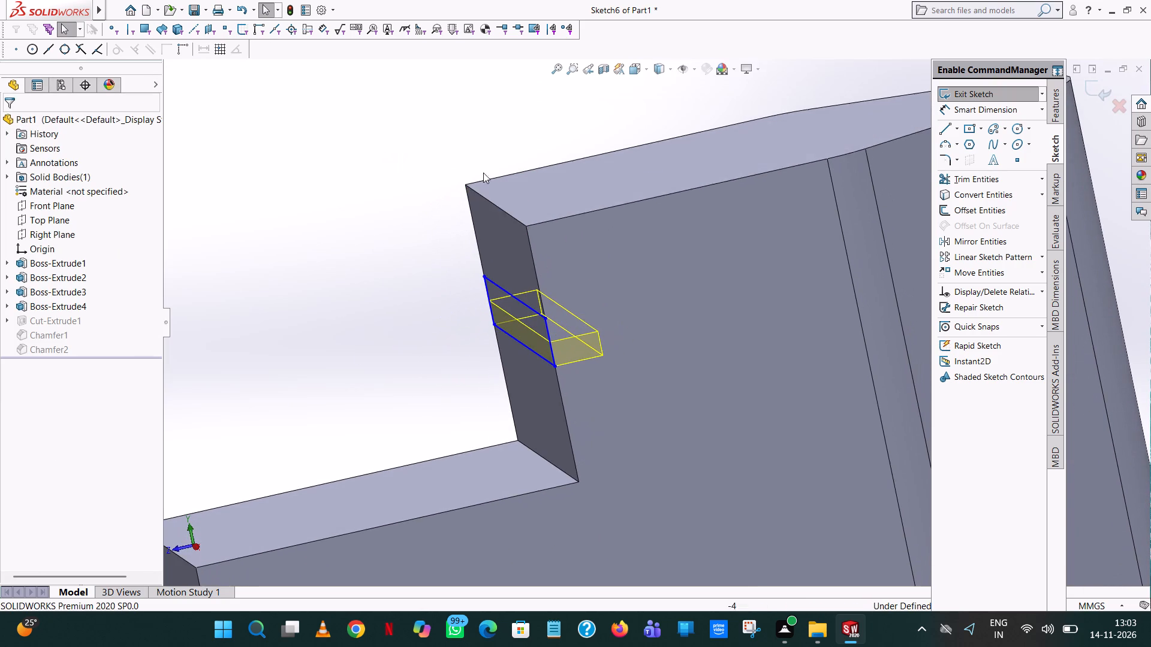
{"action": "left_click", "coordinate": [942, 94]}
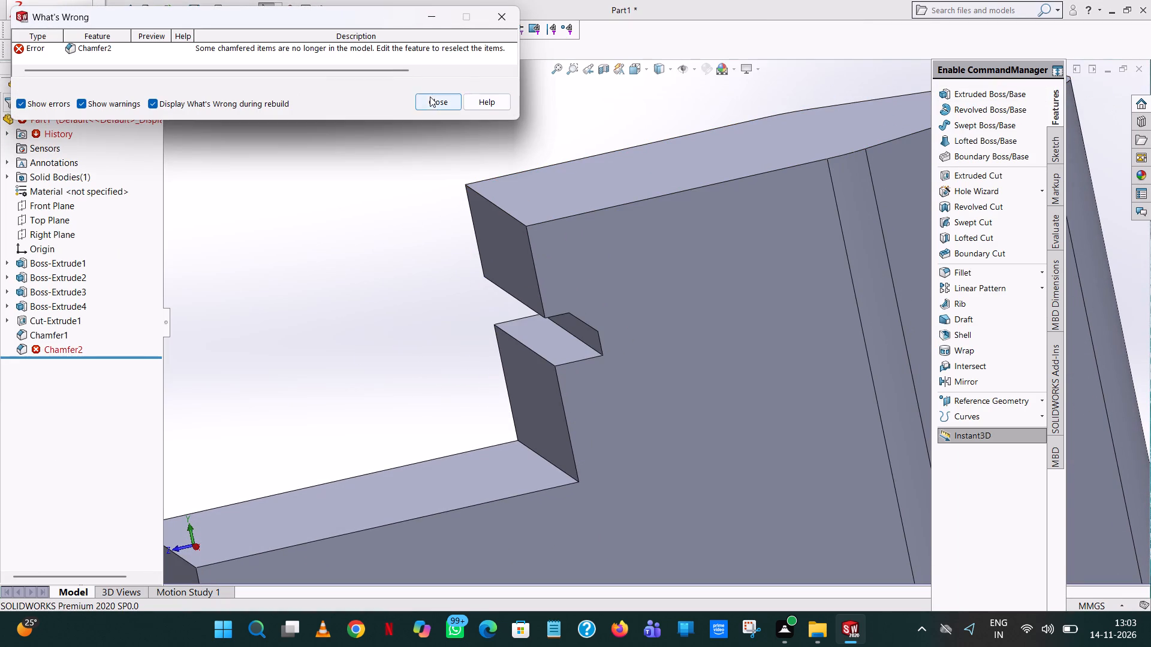
{"action": "left_click", "coordinate": [438, 106]}
Delete the groove's two chamfer features, Chamfer2 and Chamfer1.
{"action": "middle_click_drag", "start_coordinate": [528, 246], "coordinate": [507, 237]}
{"action": "scroll", "coordinate": [507, 237], "scroll_direction": "down", "scroll_amount": 1}
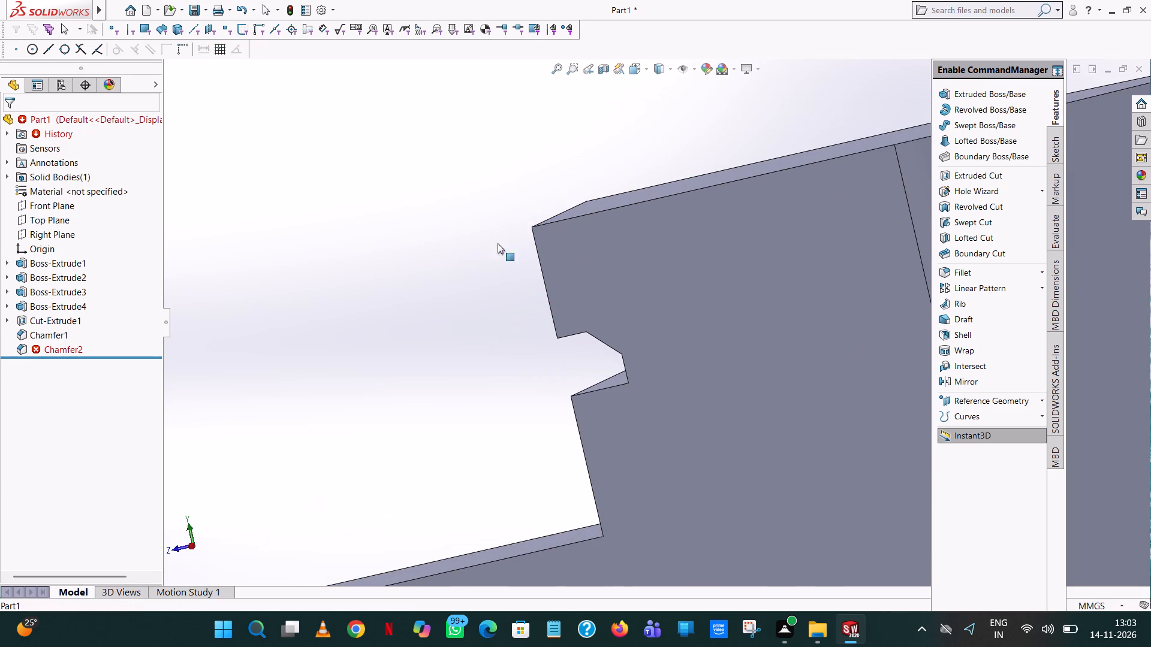
{"action": "left_click", "coordinate": [66, 347]}
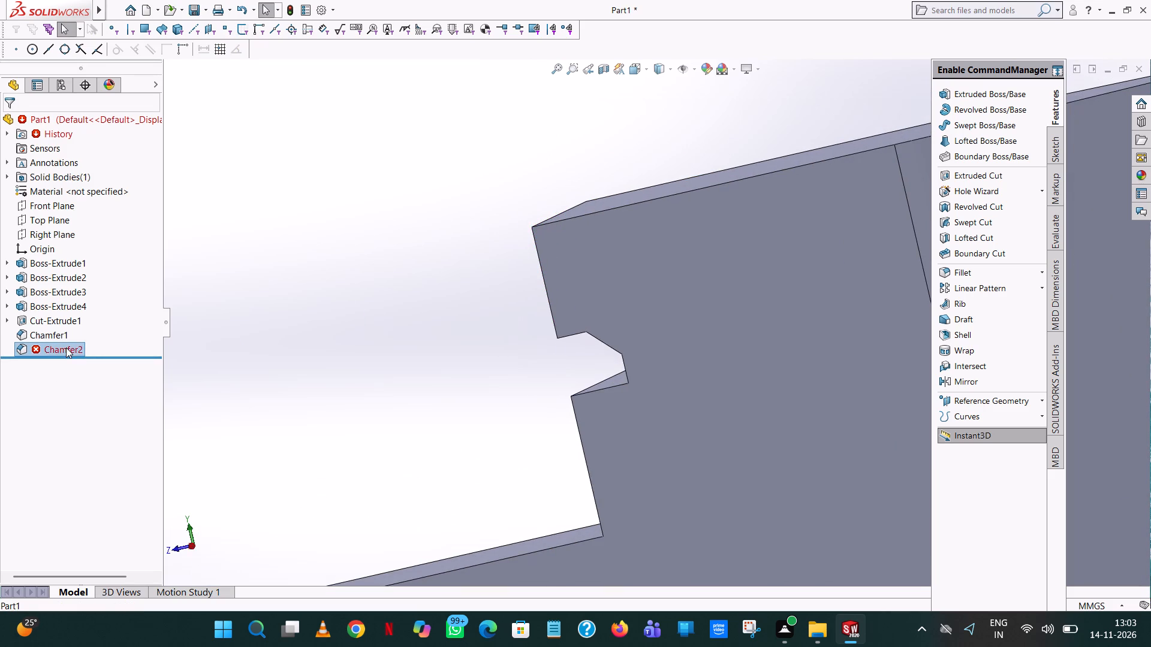
{"action": "right_click", "coordinate": [66, 347]}
{"action": "right_click", "coordinate": [52, 348]}
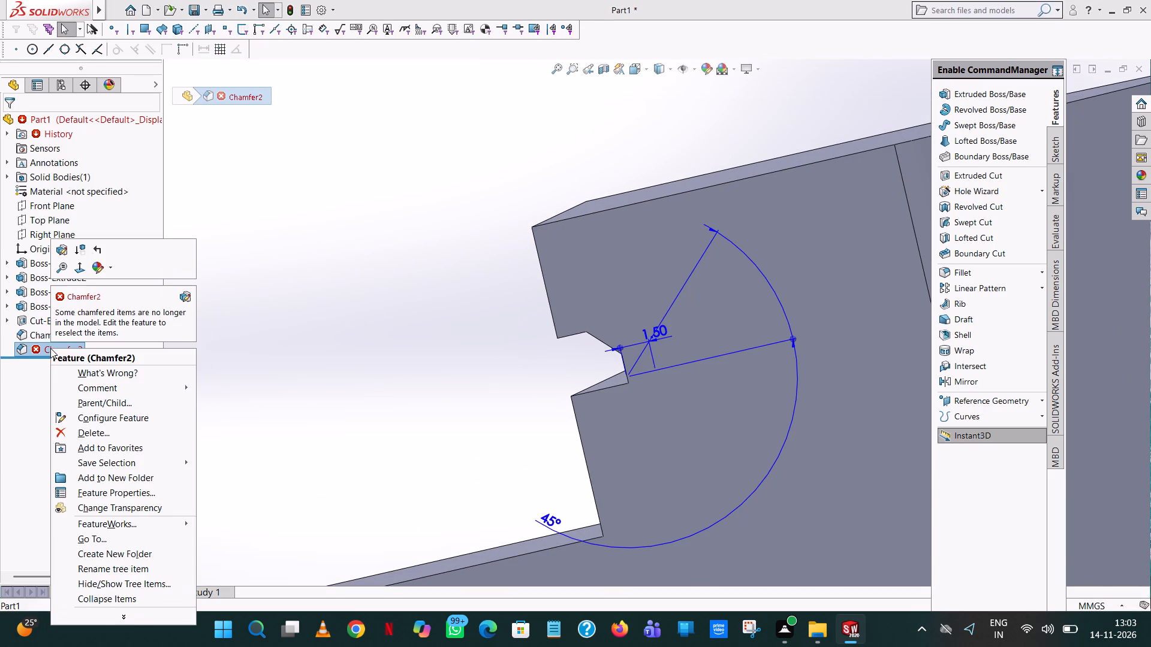
{"action": "left_click", "coordinate": [88, 433]}
{"action": "left_click", "coordinate": [658, 238]}
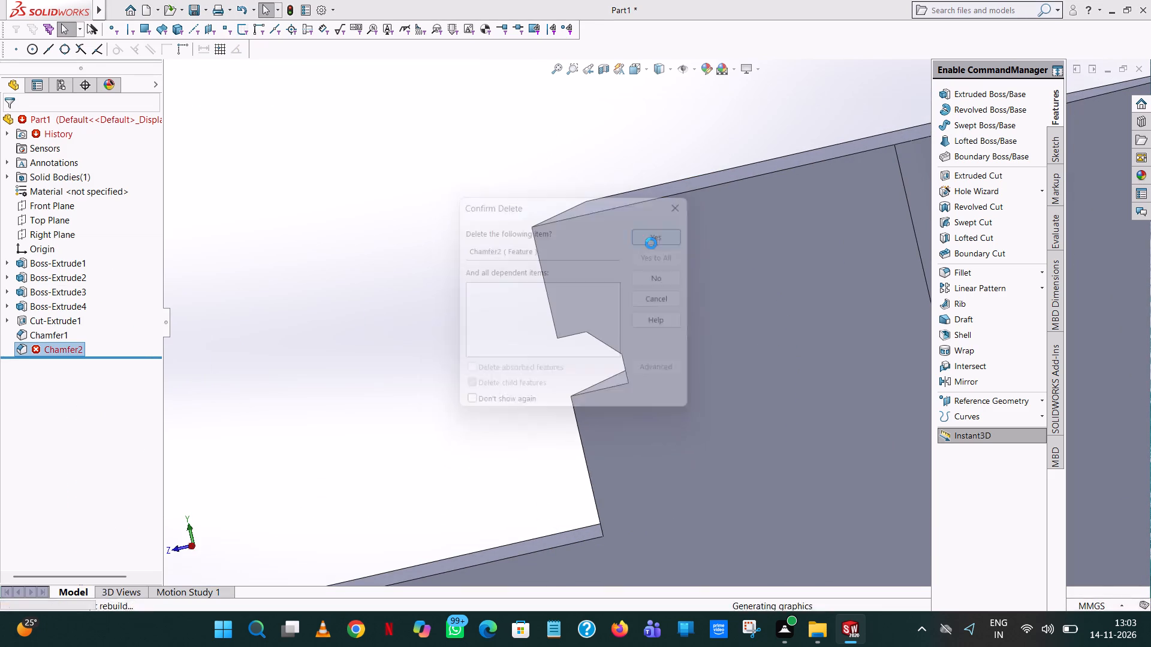
{"action": "middle_click_drag", "start_coordinate": [511, 361], "coordinate": [526, 351]}
{"action": "right_click", "coordinate": [52, 336]}
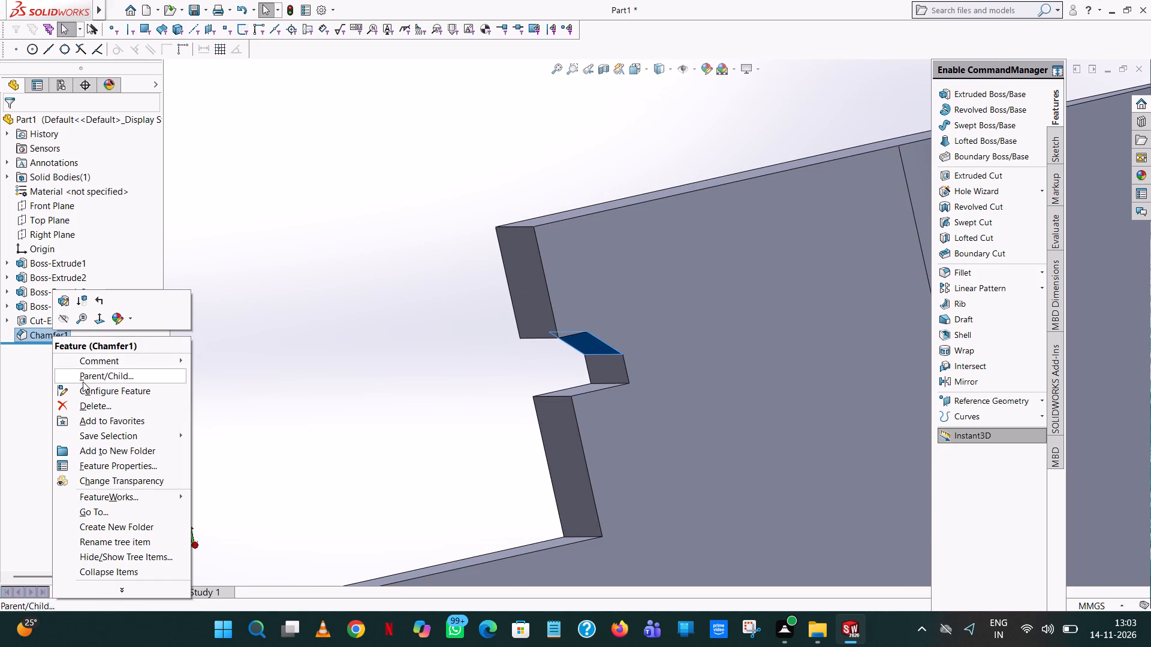
{"action": "left_click", "coordinate": [79, 403]}
{"action": "left_click", "coordinate": [672, 232]}
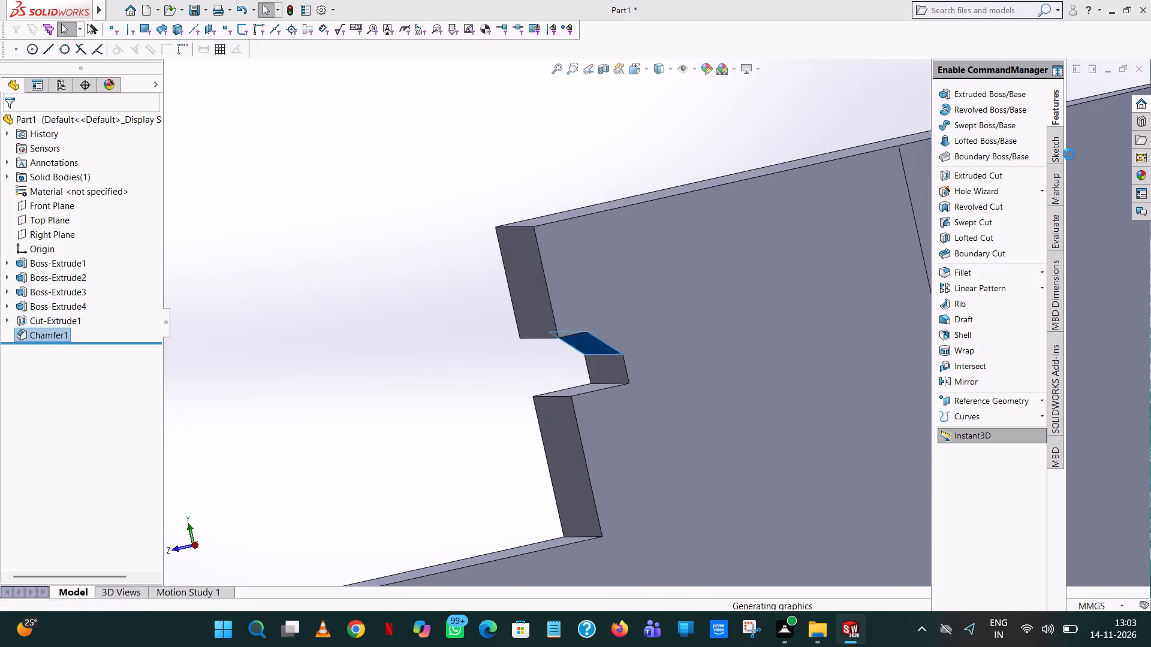
Chamfer the upper inner edge of the groove in the top step's riser with a 3 mm distance at 45 degrees.
{"action": "left_click", "coordinate": [1042, 268]}
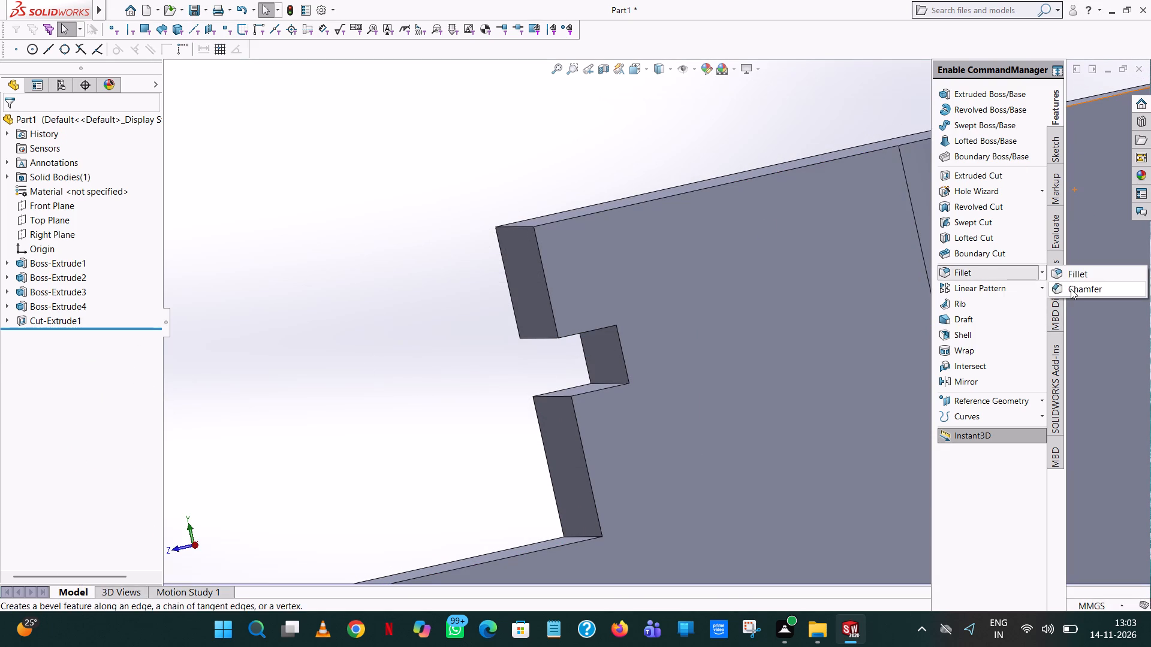
{"action": "left_click", "coordinate": [1071, 289]}
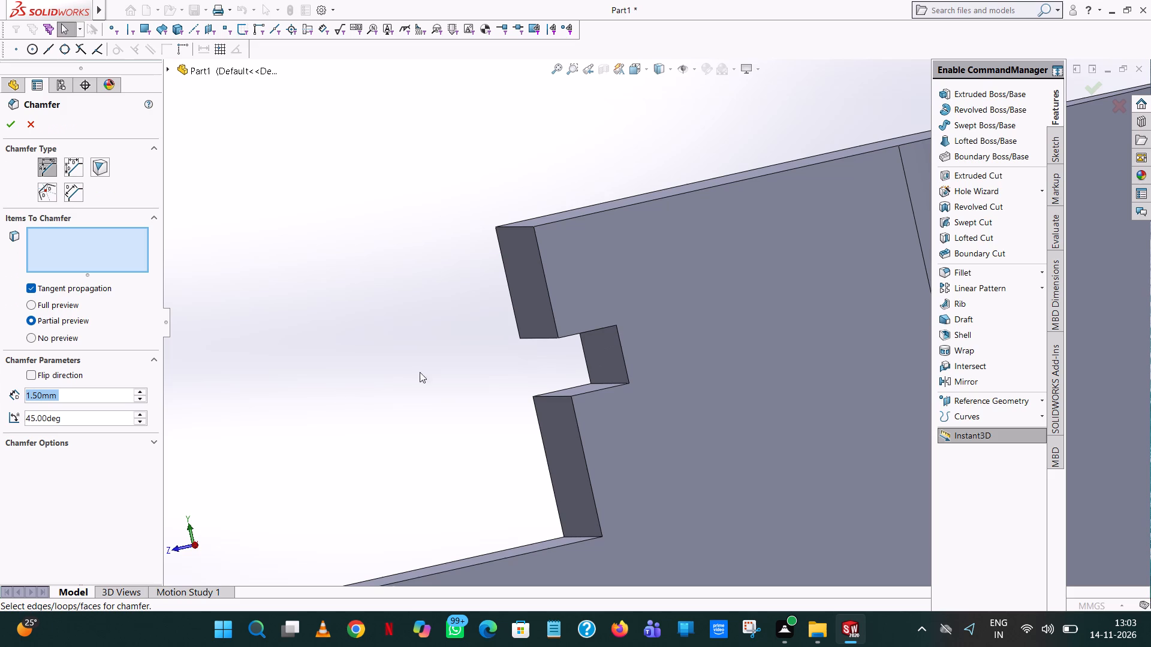
{"action": "key", "text": "3"}
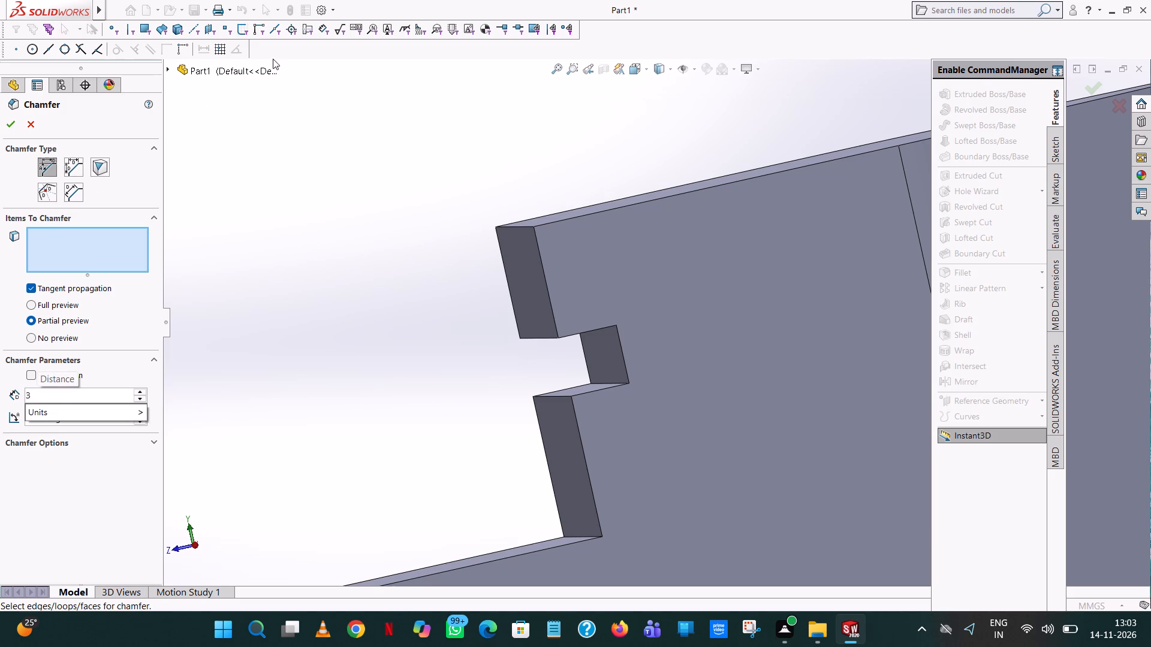
{"action": "left_click", "coordinate": [397, 219]}
{"action": "scroll", "coordinate": [633, 364], "scroll_direction": "down", "scroll_amount": 4}
{"action": "middle_click_drag", "start_coordinate": [619, 356], "coordinate": [616, 323]}
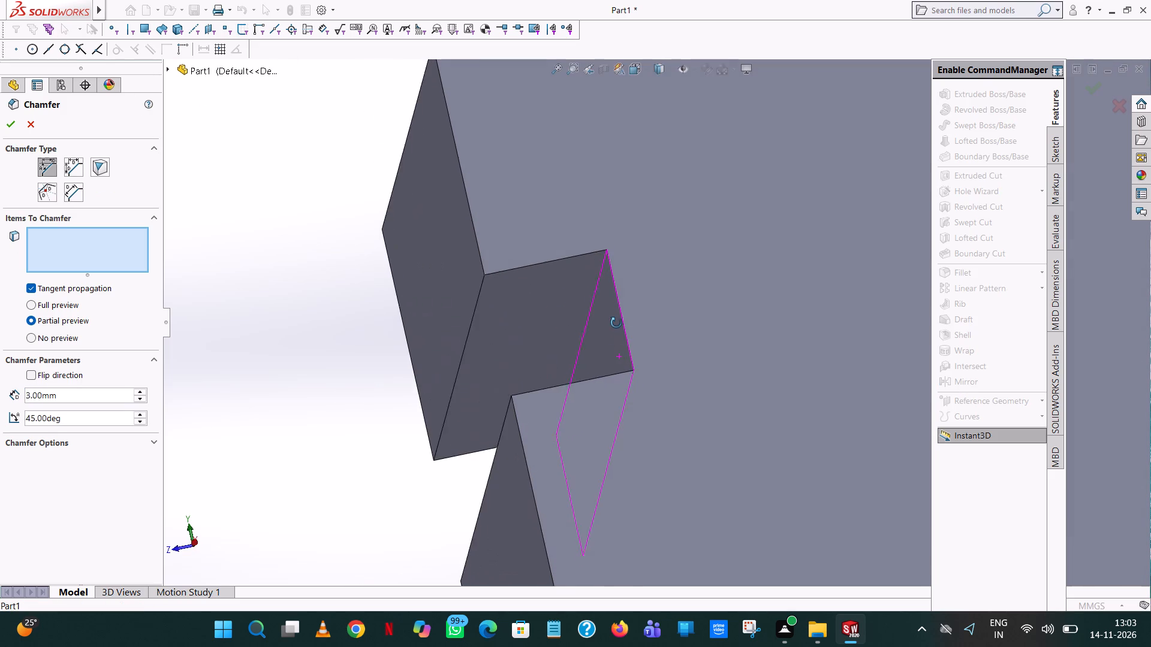
{"action": "middle_click_drag", "start_coordinate": [616, 323], "coordinate": [619, 331]}
{"action": "left_click", "coordinate": [601, 271]}
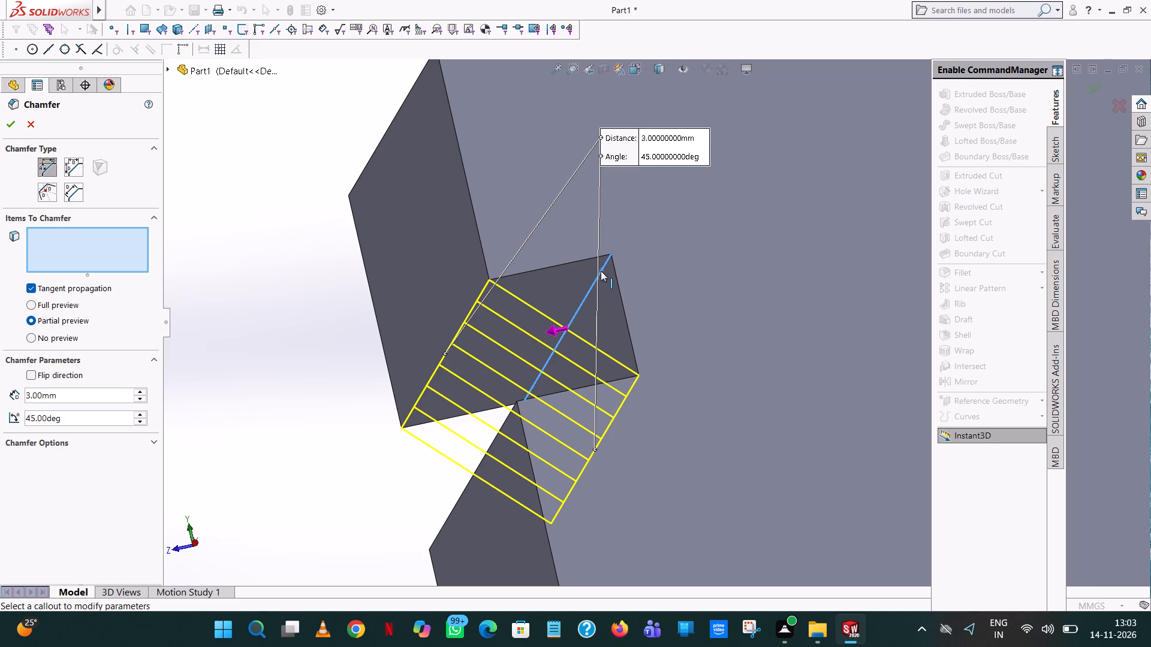
{"action": "left_click", "coordinate": [5, 120]}
{"action": "left_click", "coordinate": [312, 271]}
Chamfer the groove's remaining sharp inner edge with a 3 mm distance at 45 degrees to form a symmetric V-groove.
{"action": "scroll", "coordinate": [314, 273], "scroll_direction": "up", "scroll_amount": 1}
{"action": "middle_click_drag", "start_coordinate": [315, 276], "coordinate": [315, 279]}
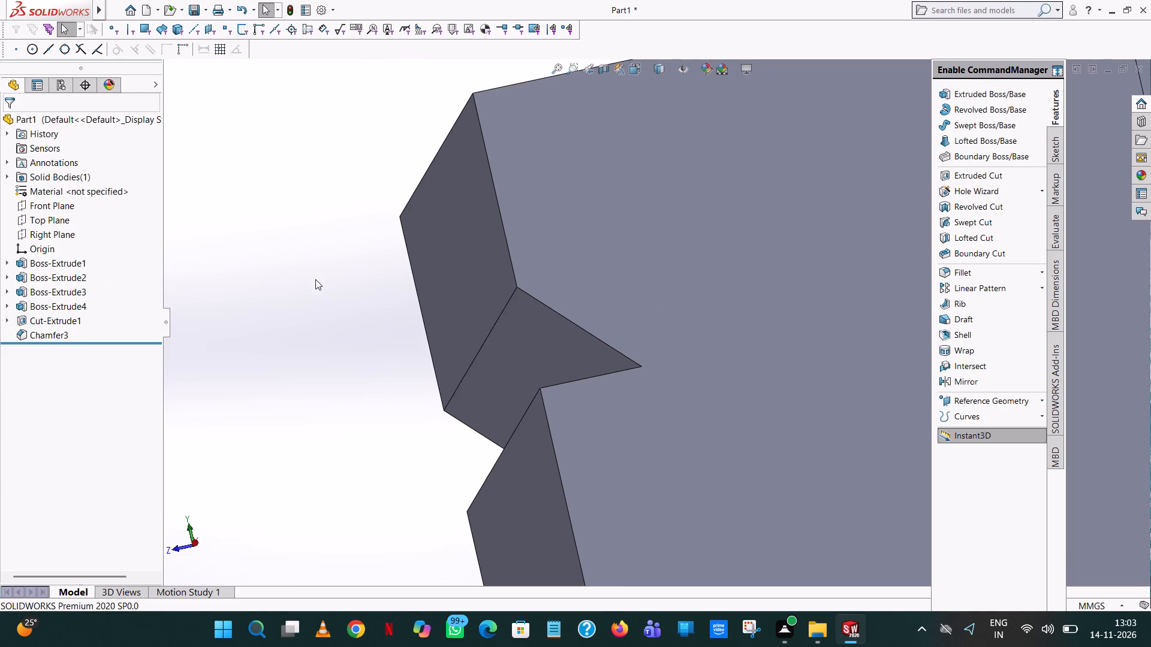
{"action": "middle_click_drag", "start_coordinate": [315, 279], "coordinate": [320, 328]}
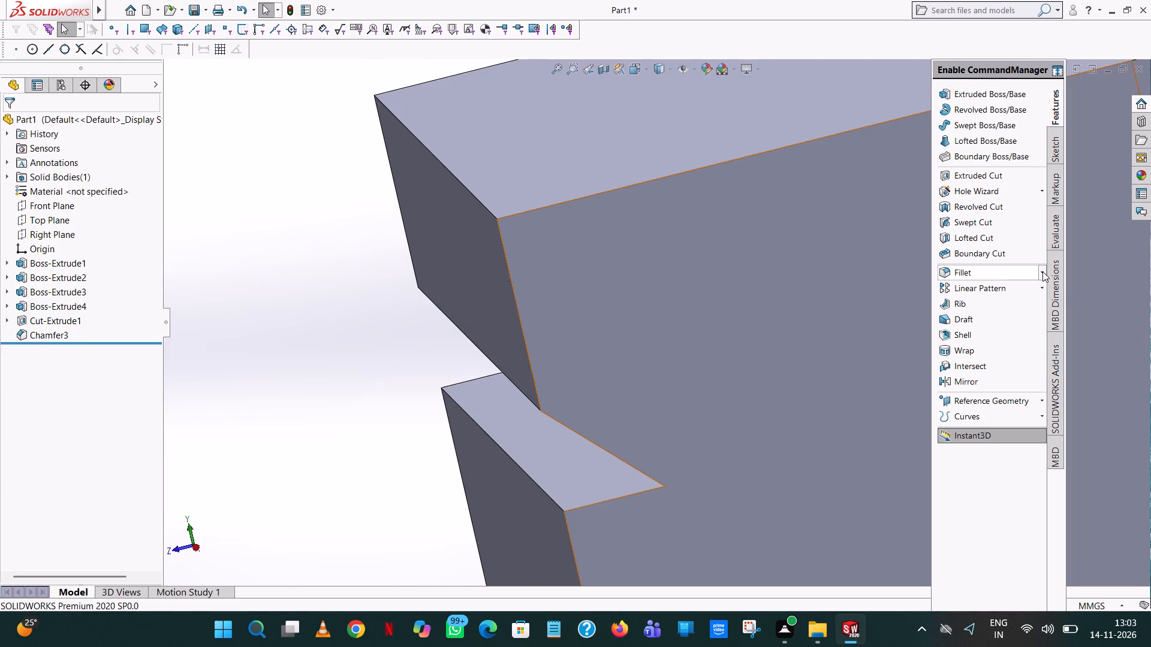
{"action": "left_click", "coordinate": [1042, 271]}
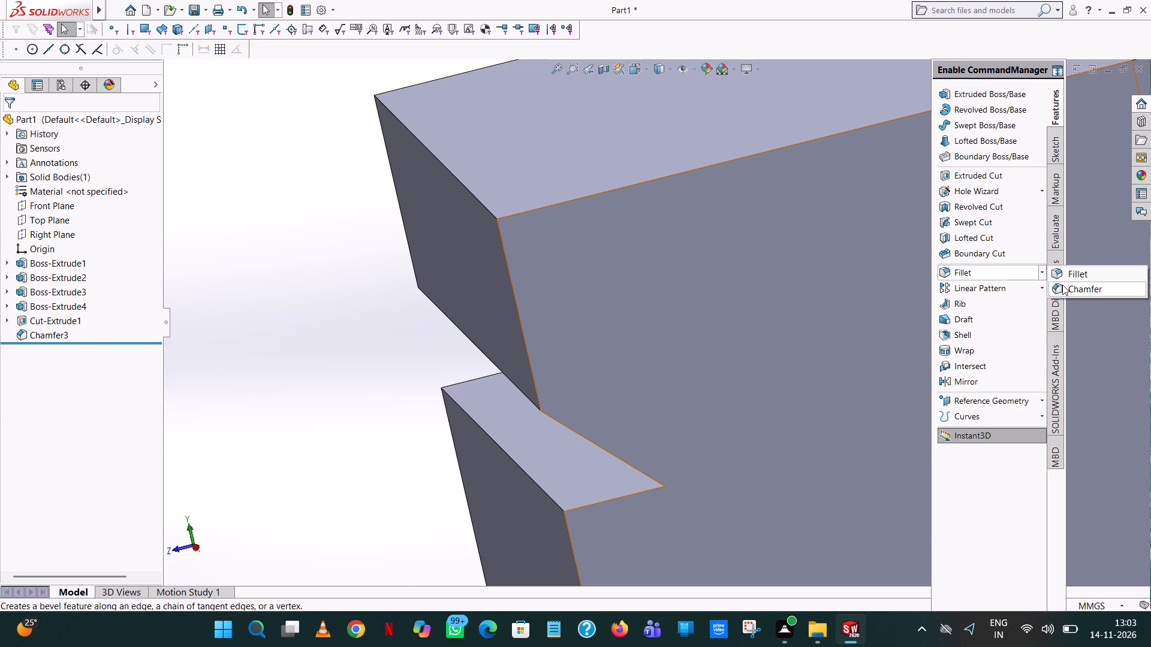
{"action": "left_click", "coordinate": [1062, 285]}
{"action": "middle_click_drag", "start_coordinate": [608, 485], "coordinate": [661, 445]}
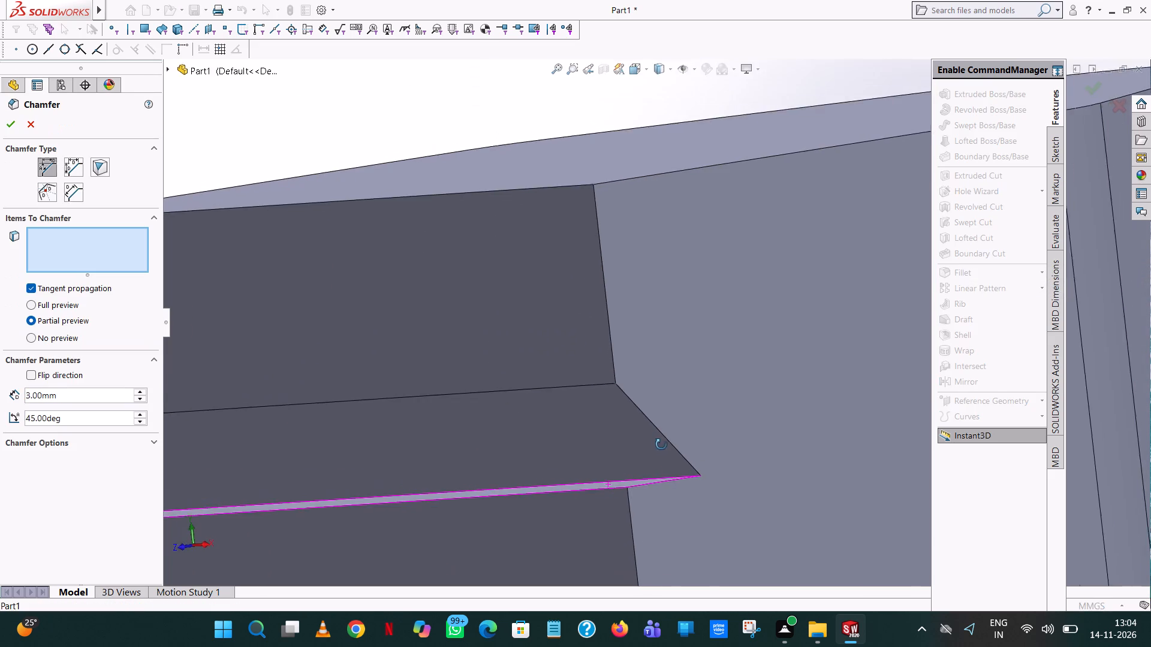
{"action": "middle_click_drag", "start_coordinate": [661, 445], "coordinate": [670, 477]}
{"action": "left_click", "coordinate": [669, 477]}
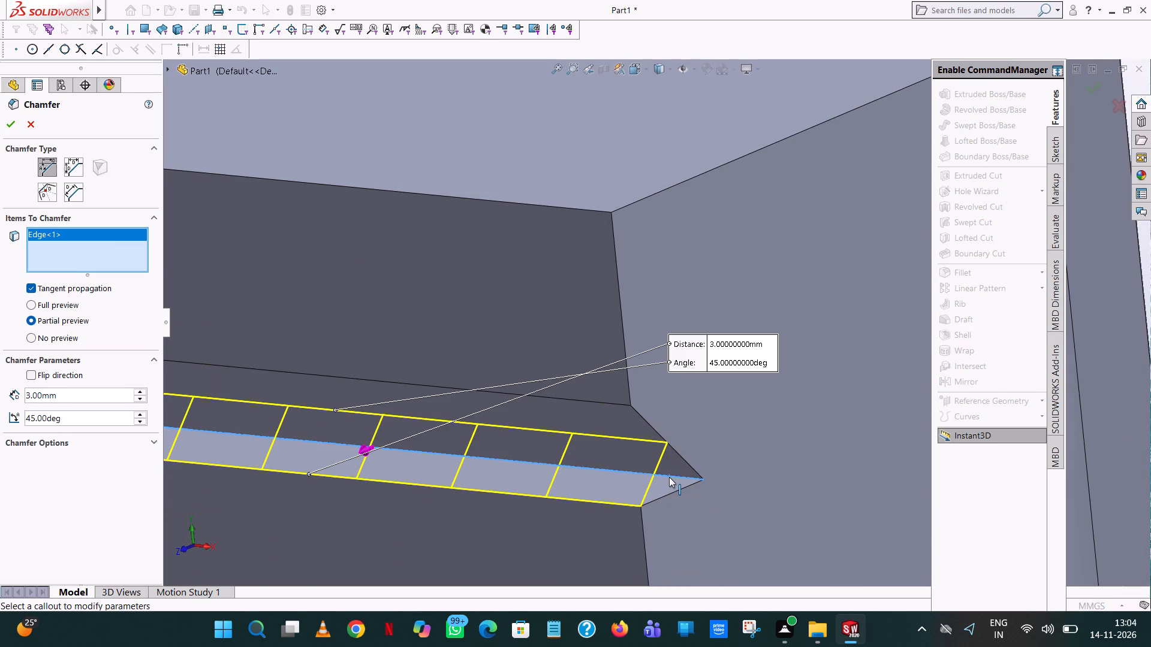
{"action": "left_click", "coordinate": [7, 126]}
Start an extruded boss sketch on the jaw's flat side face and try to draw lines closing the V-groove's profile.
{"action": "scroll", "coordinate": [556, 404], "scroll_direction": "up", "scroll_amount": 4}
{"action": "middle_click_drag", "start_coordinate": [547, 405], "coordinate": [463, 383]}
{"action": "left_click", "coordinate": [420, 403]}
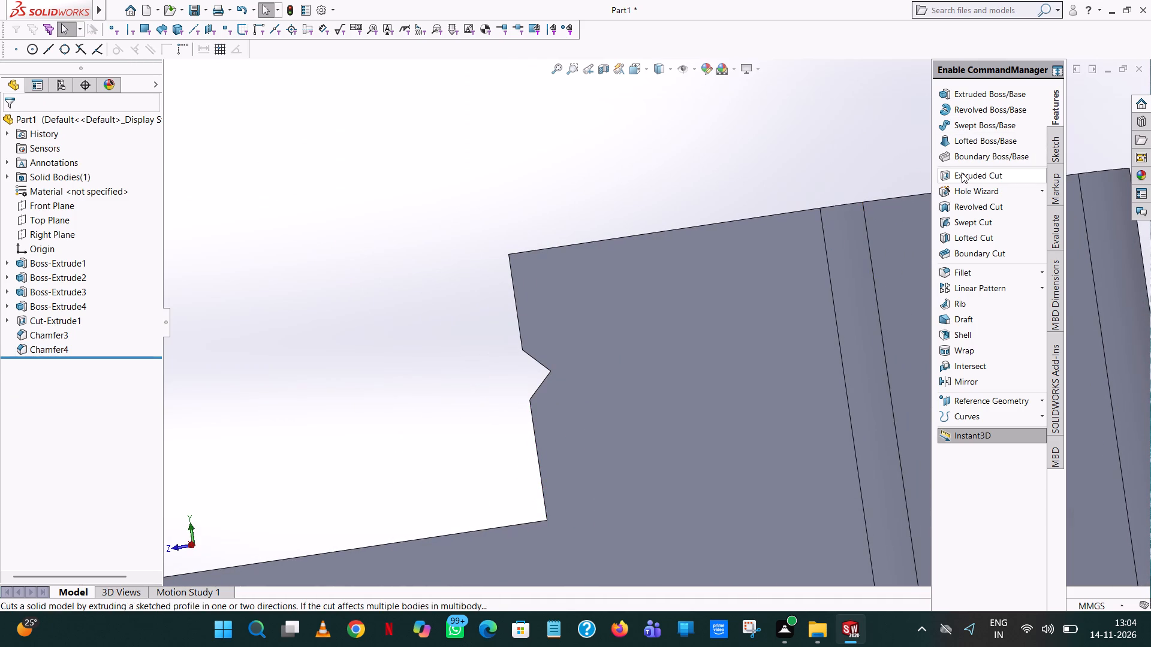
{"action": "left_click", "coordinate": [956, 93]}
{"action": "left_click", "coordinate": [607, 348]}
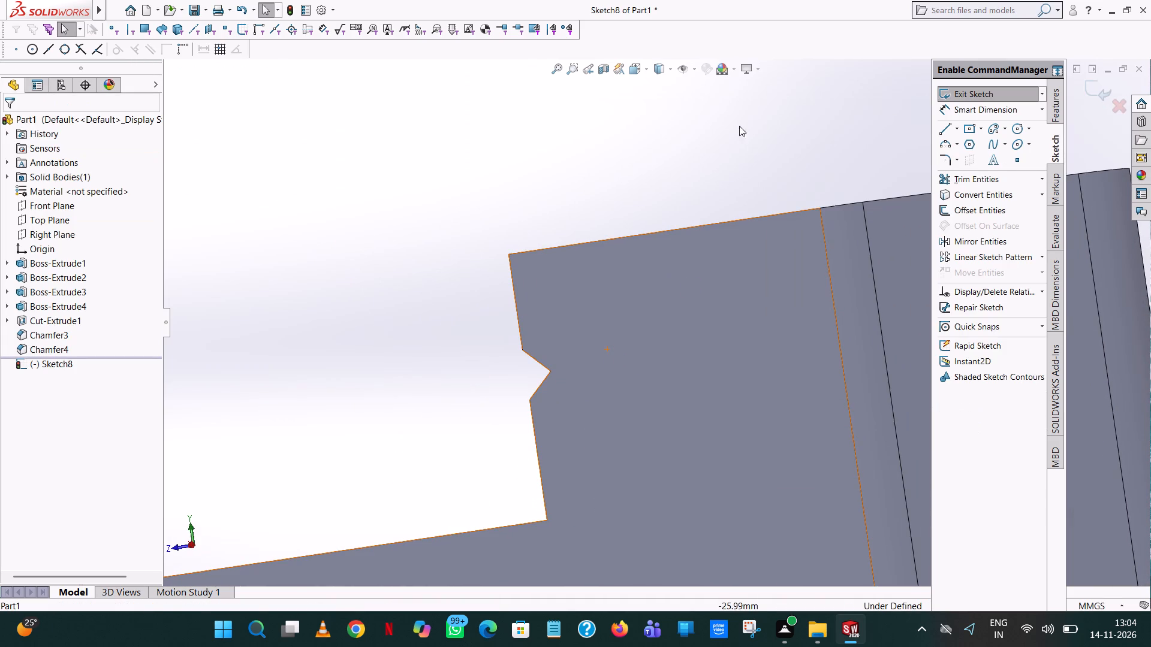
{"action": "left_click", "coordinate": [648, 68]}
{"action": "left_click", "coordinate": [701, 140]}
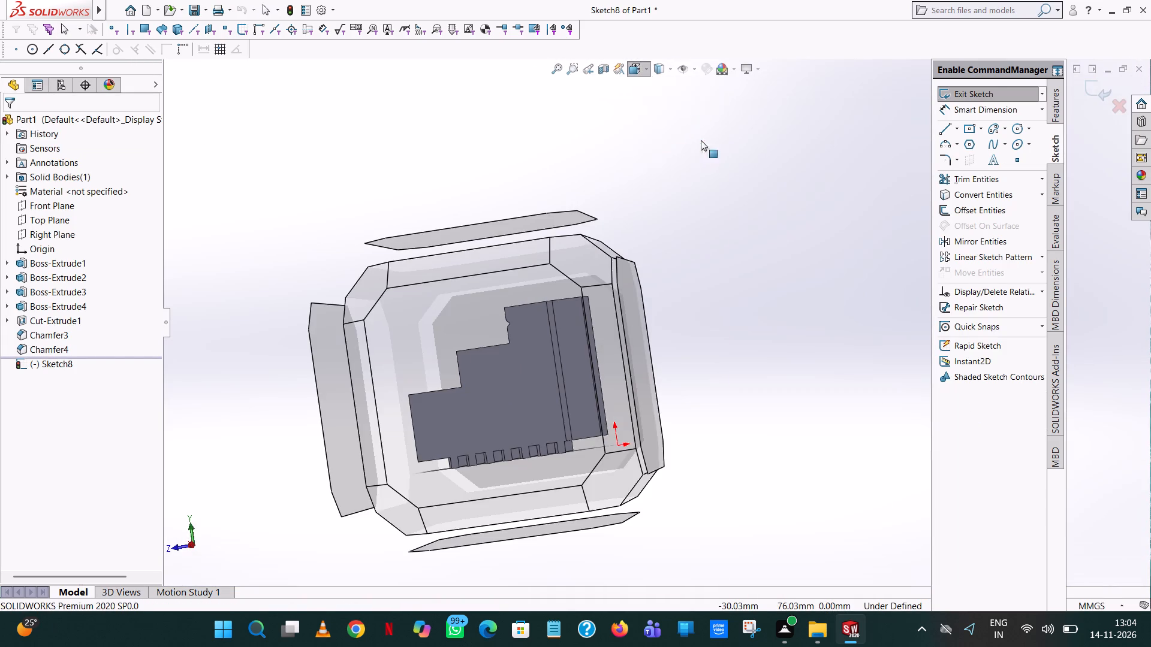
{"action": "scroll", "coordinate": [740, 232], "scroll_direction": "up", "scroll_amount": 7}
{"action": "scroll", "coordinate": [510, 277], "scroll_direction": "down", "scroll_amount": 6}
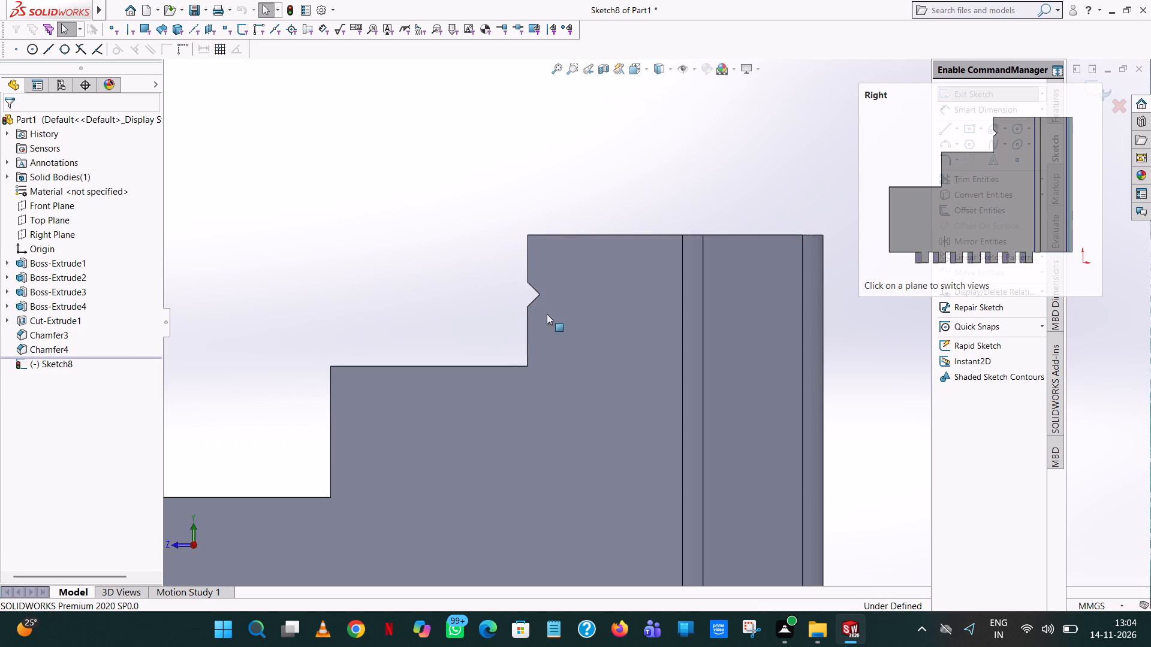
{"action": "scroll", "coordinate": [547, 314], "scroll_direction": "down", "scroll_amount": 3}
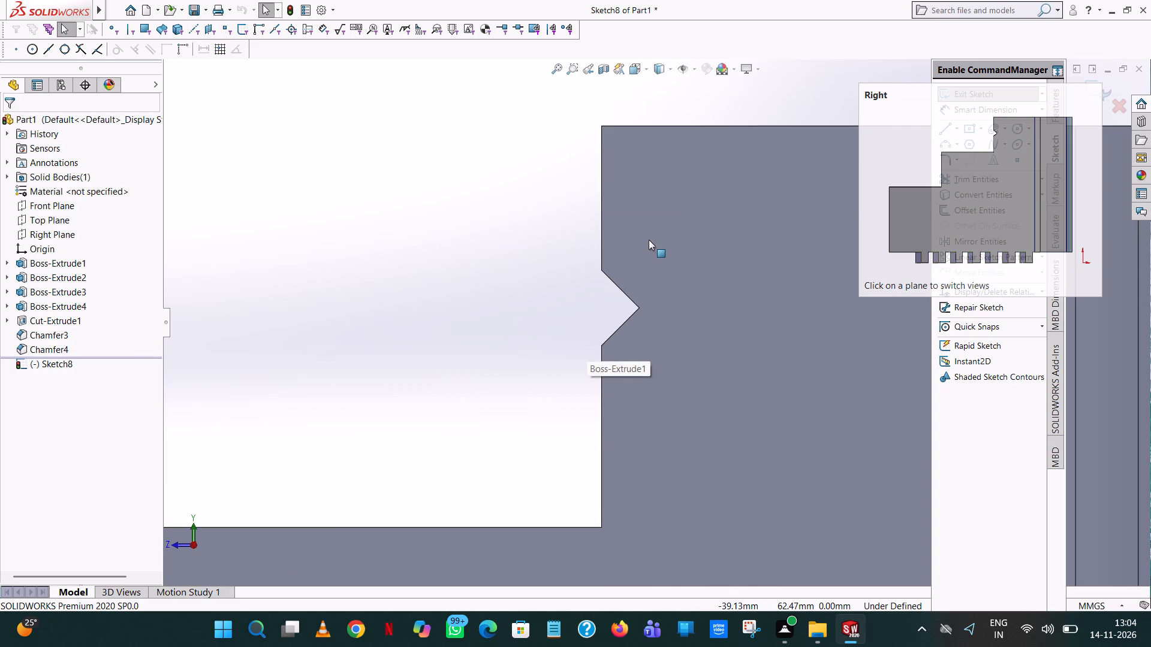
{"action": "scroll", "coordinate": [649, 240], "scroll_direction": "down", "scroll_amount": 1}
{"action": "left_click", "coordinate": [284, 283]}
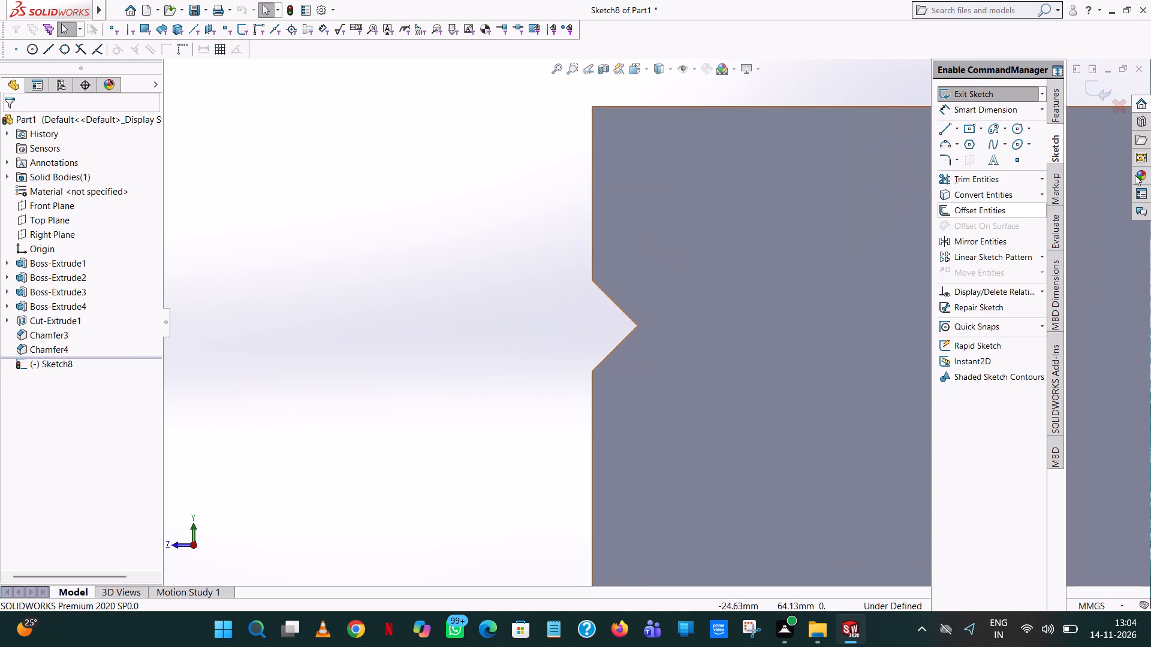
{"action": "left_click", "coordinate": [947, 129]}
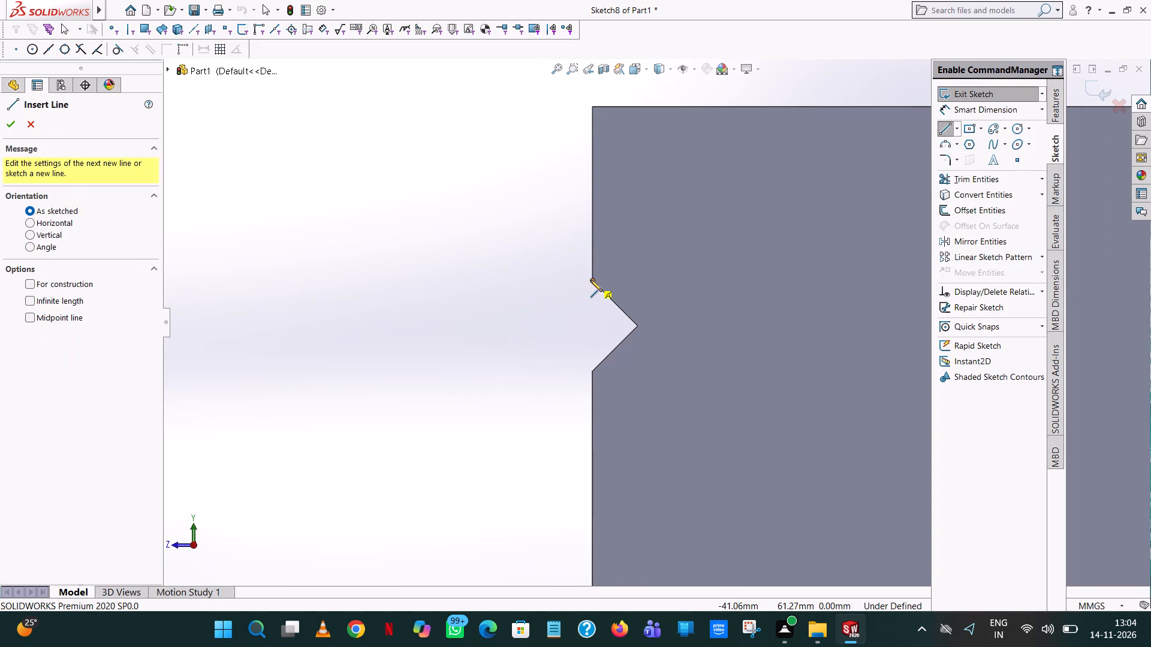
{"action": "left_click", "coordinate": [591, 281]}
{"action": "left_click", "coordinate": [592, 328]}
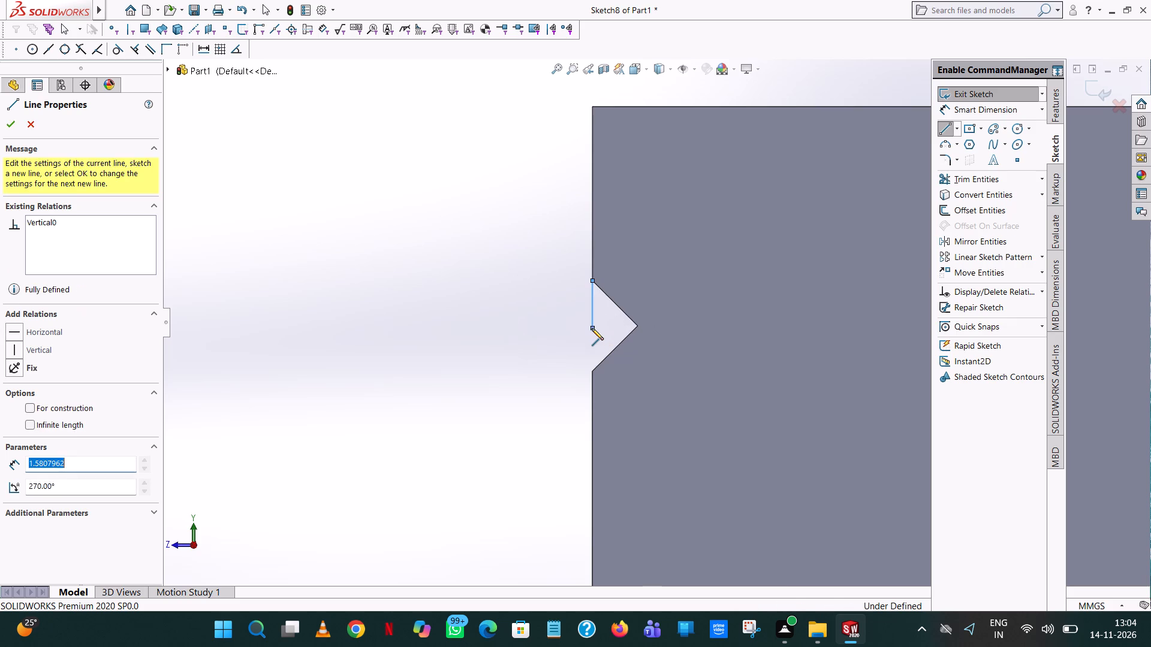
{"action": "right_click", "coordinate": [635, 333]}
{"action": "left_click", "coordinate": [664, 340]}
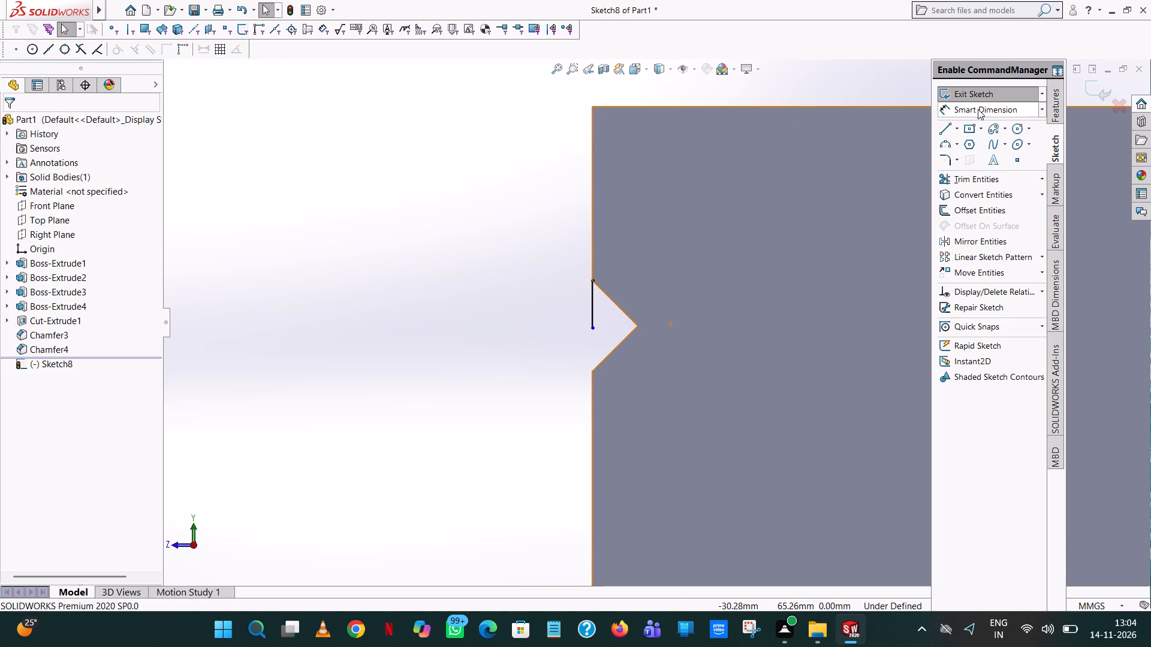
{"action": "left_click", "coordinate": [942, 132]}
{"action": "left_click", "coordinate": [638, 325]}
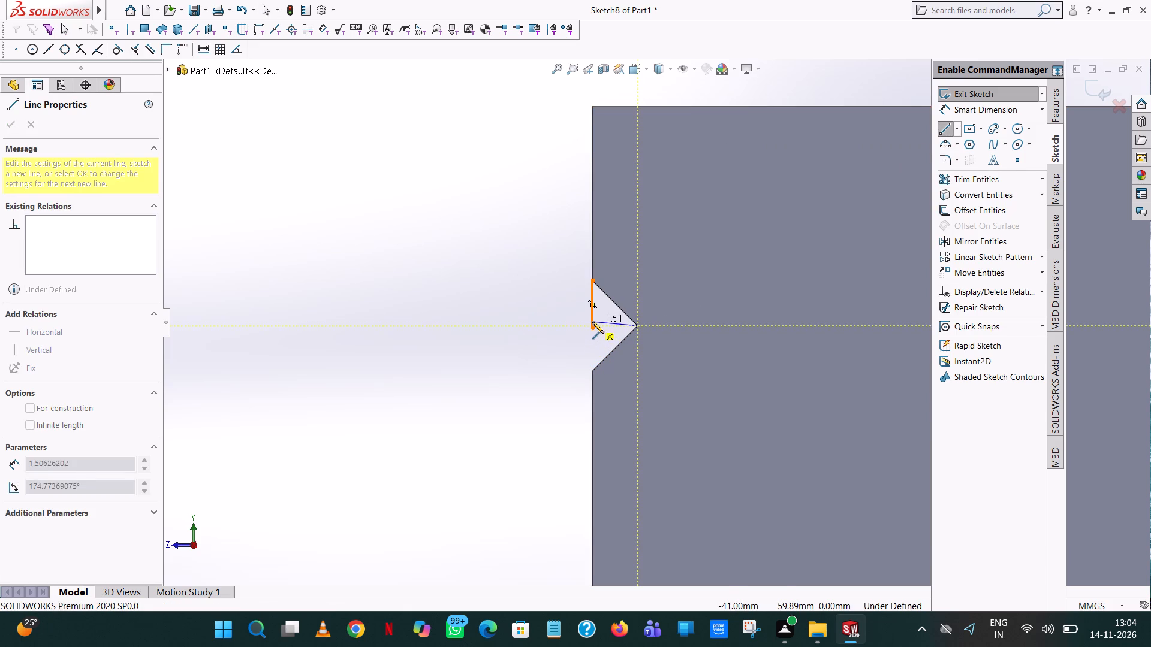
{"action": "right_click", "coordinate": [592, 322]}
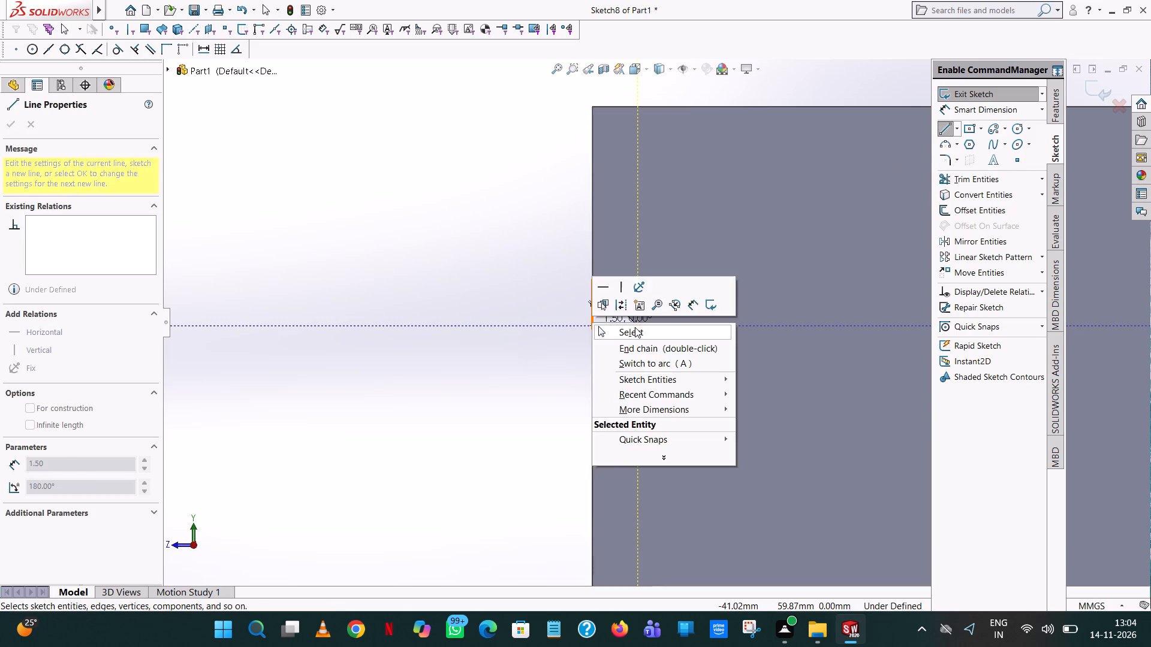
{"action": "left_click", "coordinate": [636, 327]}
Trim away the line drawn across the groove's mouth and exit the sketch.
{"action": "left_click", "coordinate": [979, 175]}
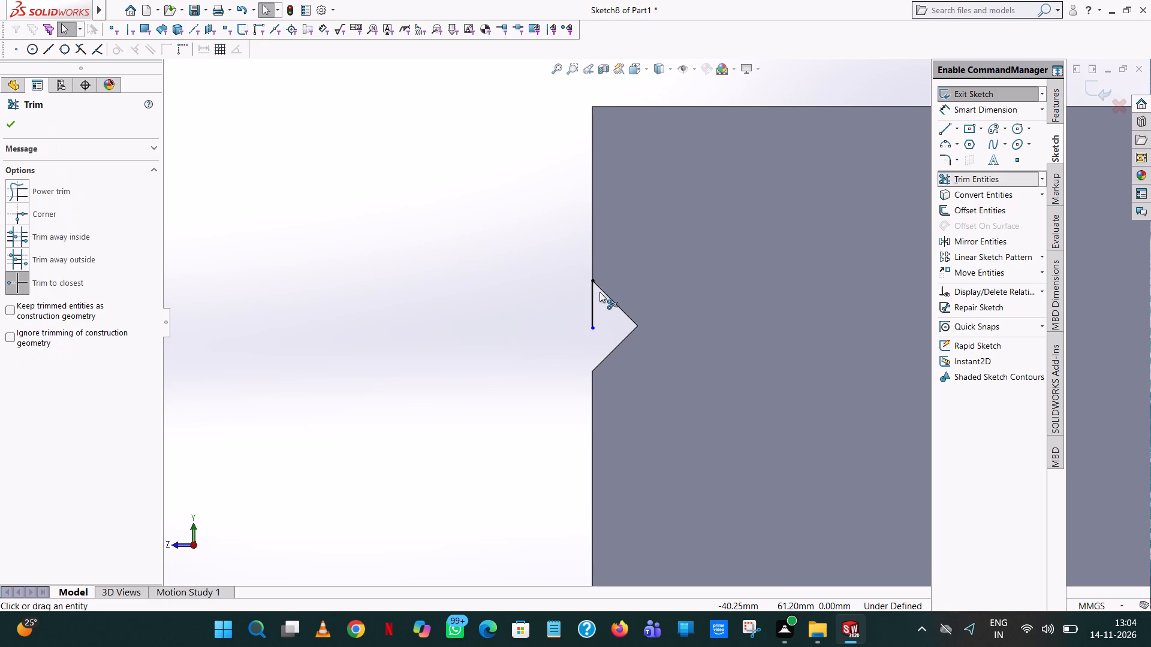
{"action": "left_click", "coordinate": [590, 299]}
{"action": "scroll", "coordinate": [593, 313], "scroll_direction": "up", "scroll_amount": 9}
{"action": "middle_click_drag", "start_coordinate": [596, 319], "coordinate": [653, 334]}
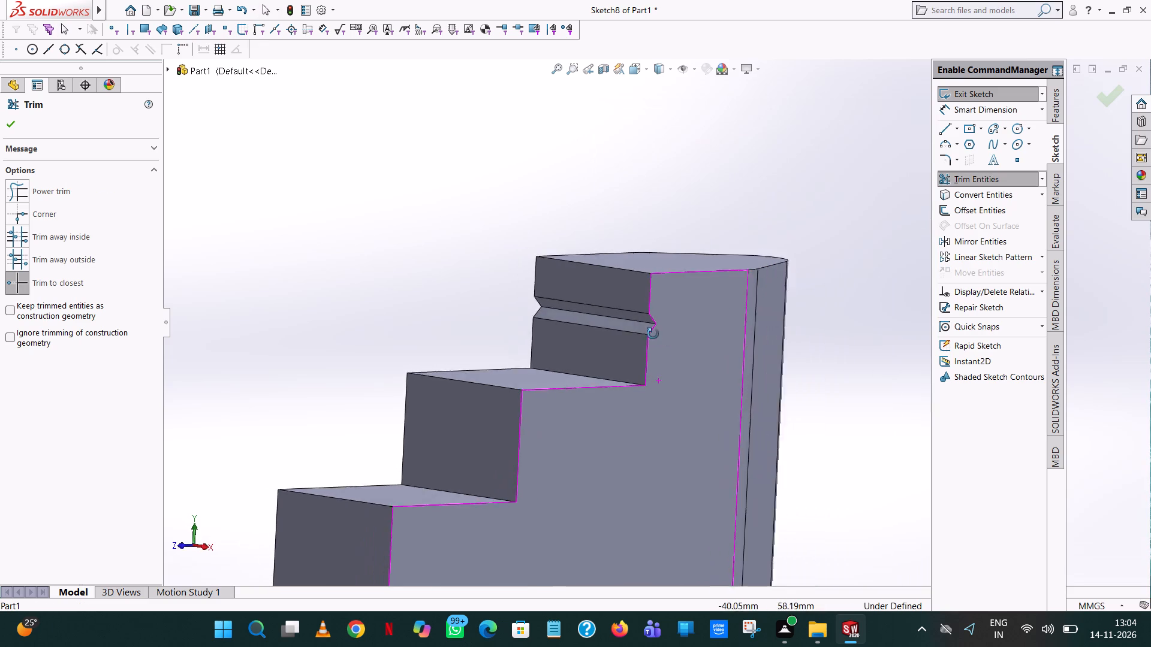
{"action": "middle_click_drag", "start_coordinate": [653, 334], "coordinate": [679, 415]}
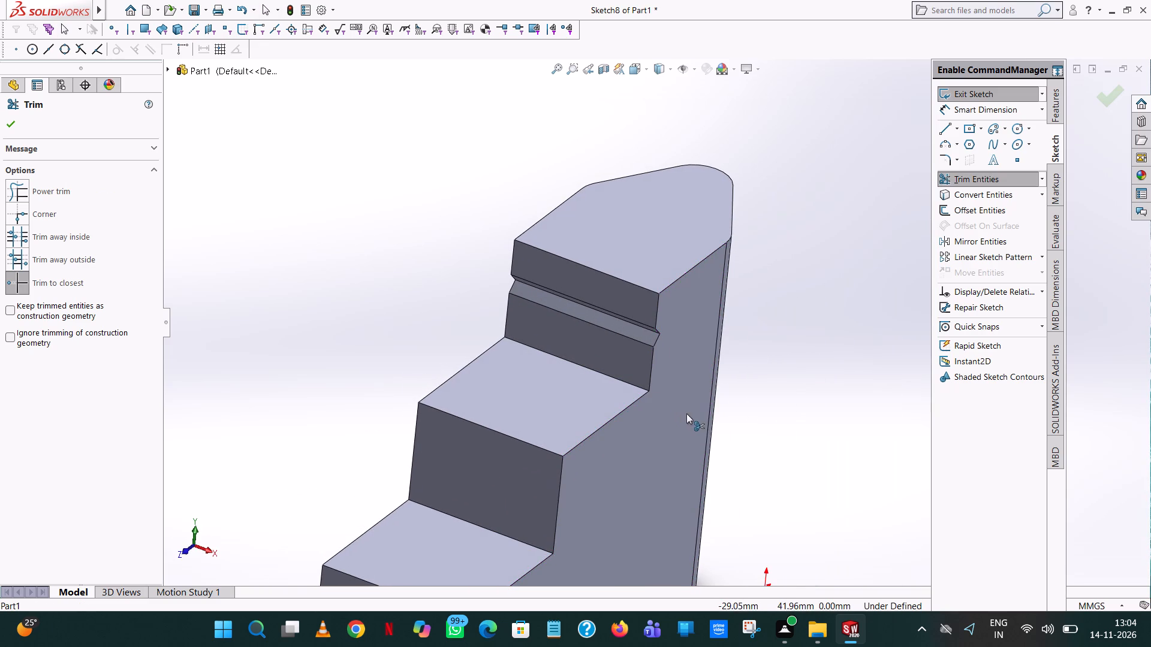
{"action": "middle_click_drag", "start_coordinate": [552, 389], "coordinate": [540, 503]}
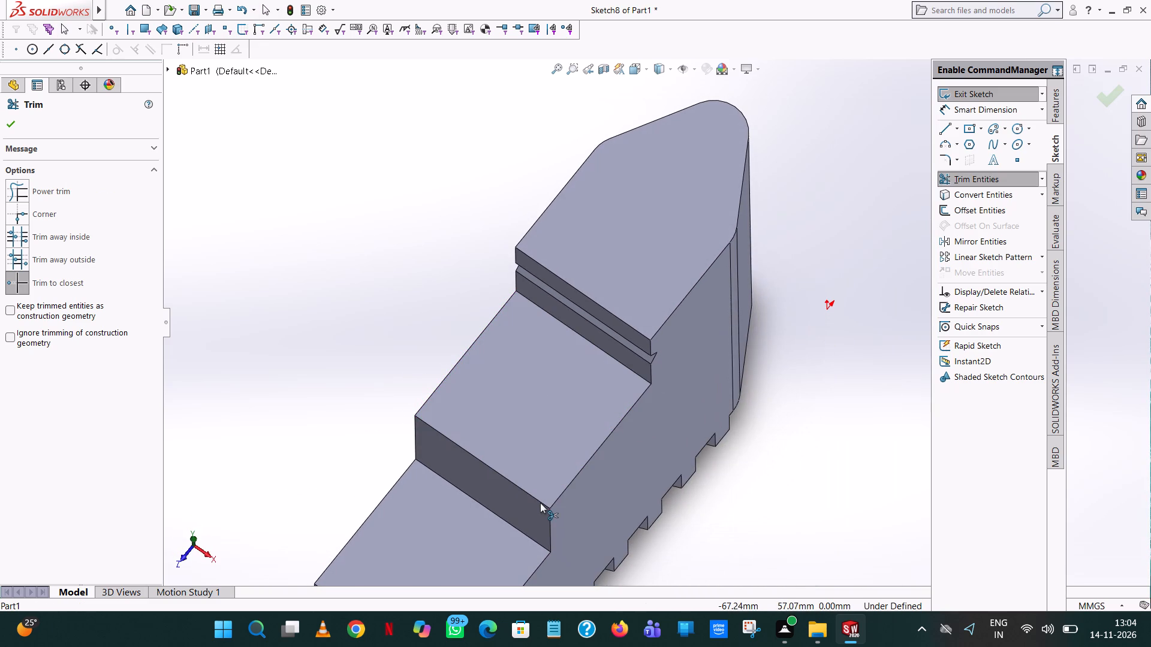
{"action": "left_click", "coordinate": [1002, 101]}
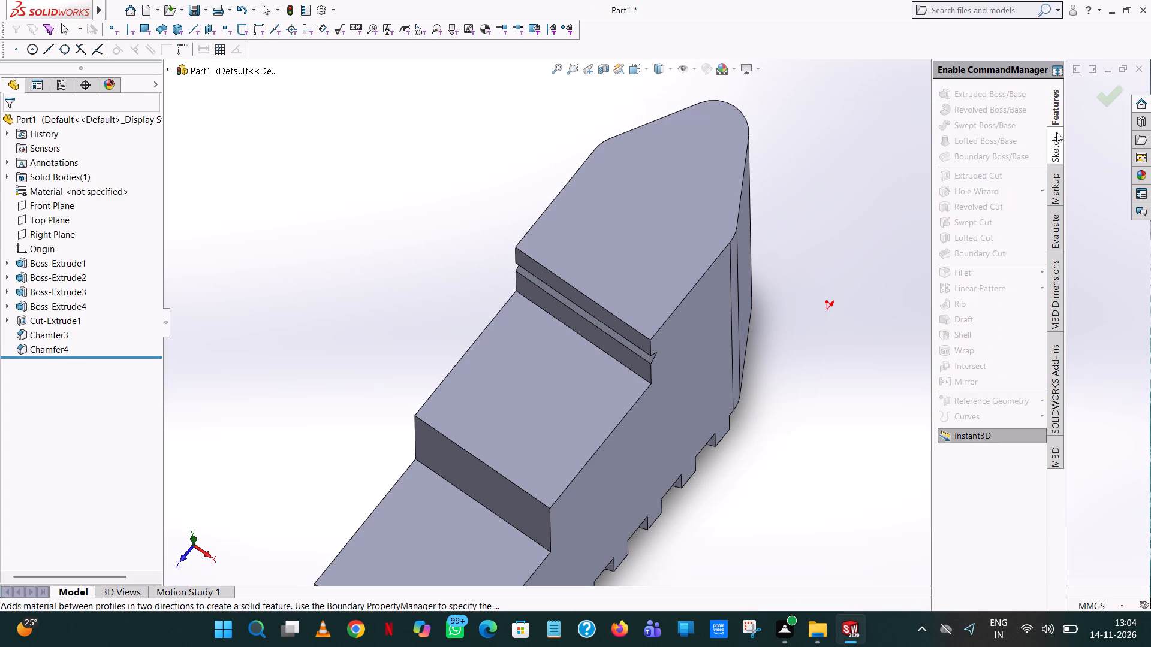
Start an extruded cut sketch on the middle step's top face and draw a line joining its front and rear edge midpoints.
{"action": "left_click", "coordinate": [991, 171]}
{"action": "left_click", "coordinate": [513, 389]}
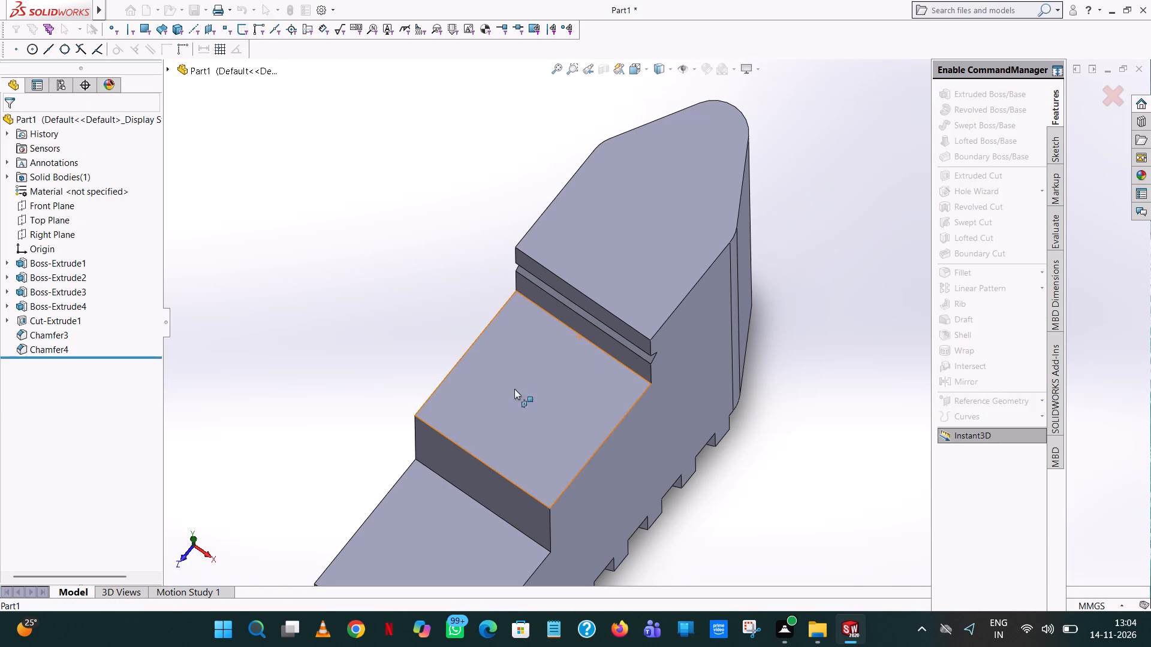
{"action": "left_click", "coordinate": [649, 72]}
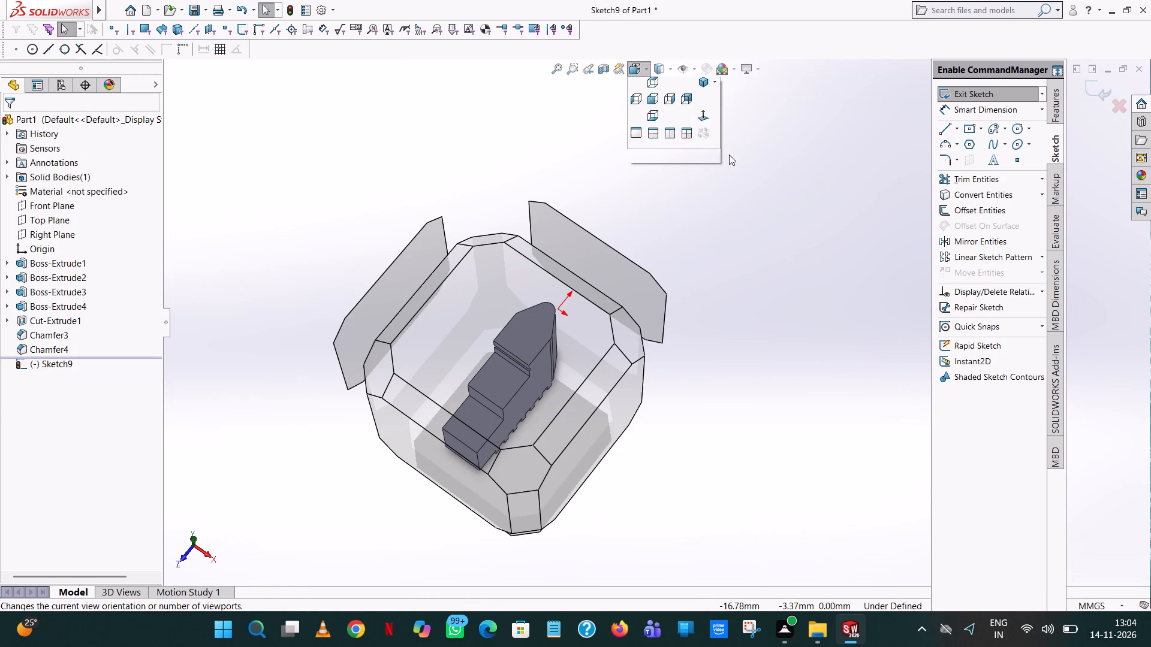
{"action": "left_click", "coordinate": [701, 133]}
{"action": "scroll", "coordinate": [617, 316], "scroll_direction": "up", "scroll_amount": 8}
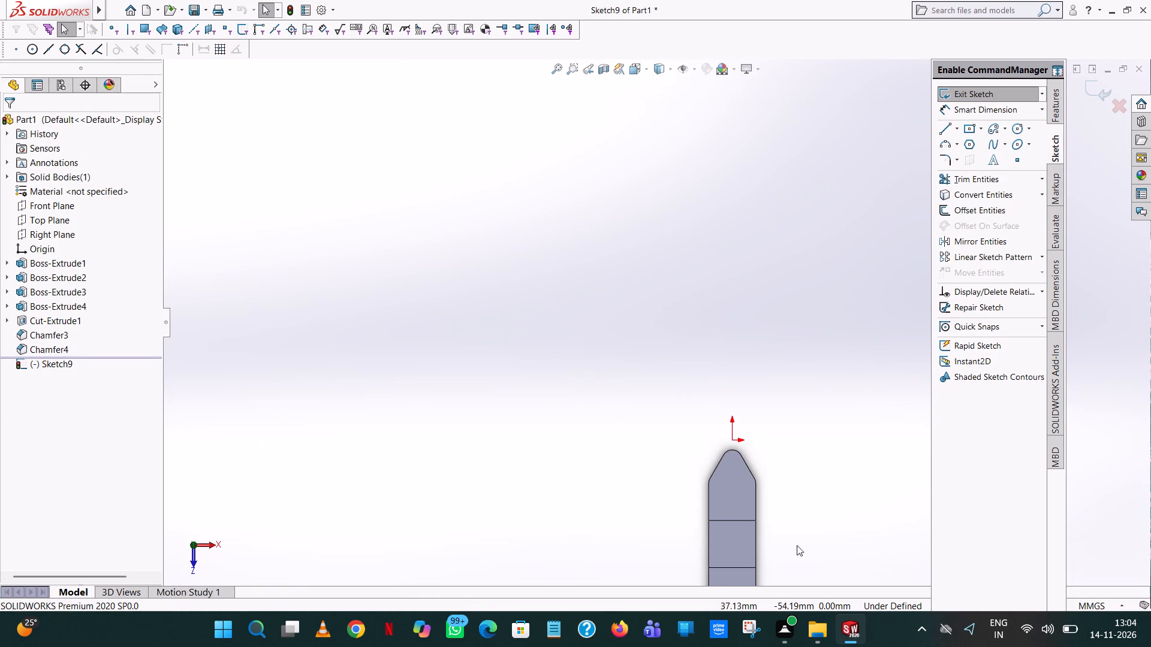
{"action": "scroll", "coordinate": [680, 518], "scroll_direction": "up", "scroll_amount": 3}
{"action": "scroll", "coordinate": [703, 442], "scroll_direction": "down", "scroll_amount": 8}
{"action": "scroll", "coordinate": [670, 380], "scroll_direction": "down", "scroll_amount": 4}
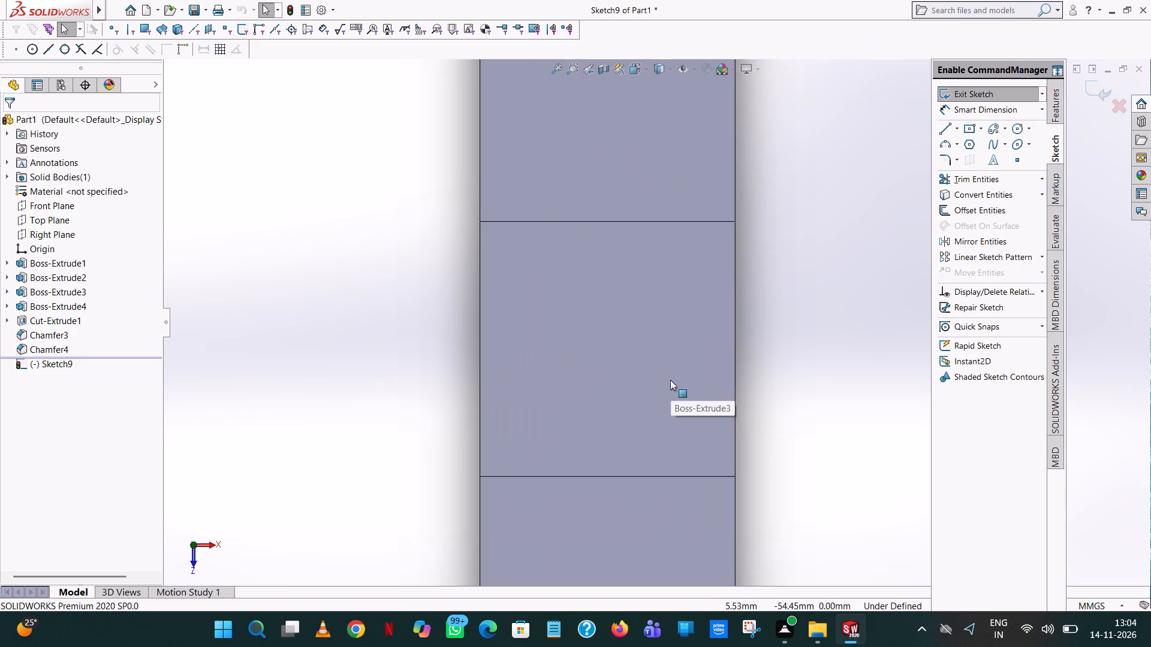
{"action": "left_click", "coordinate": [943, 129]}
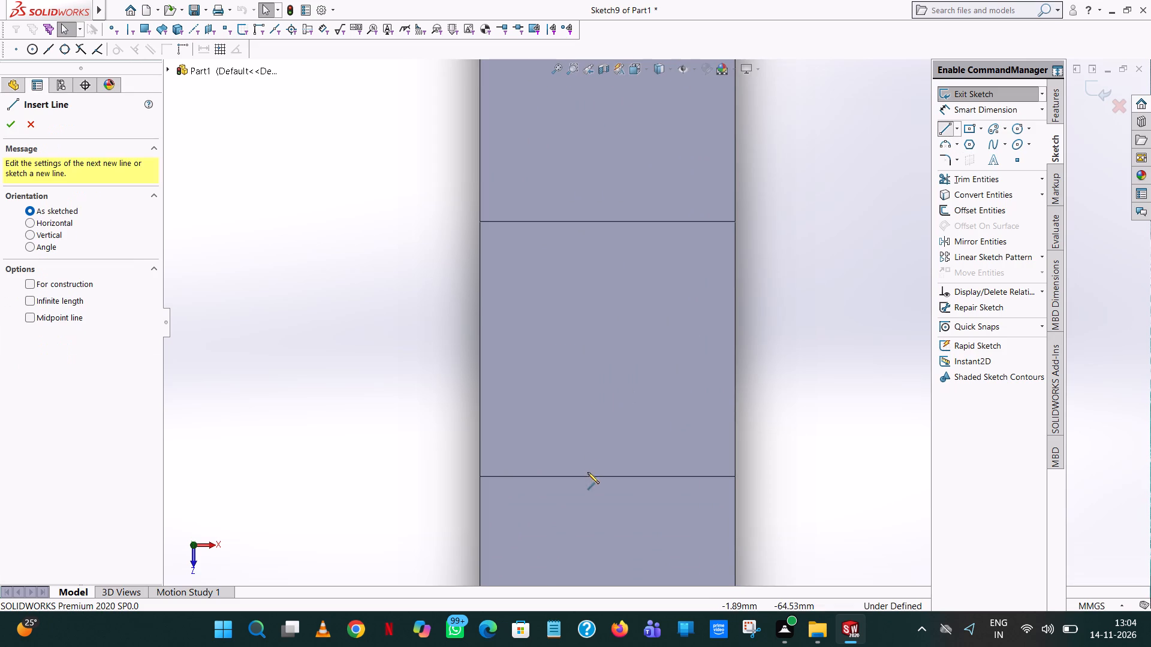
{"action": "left_click", "coordinate": [607, 477]}
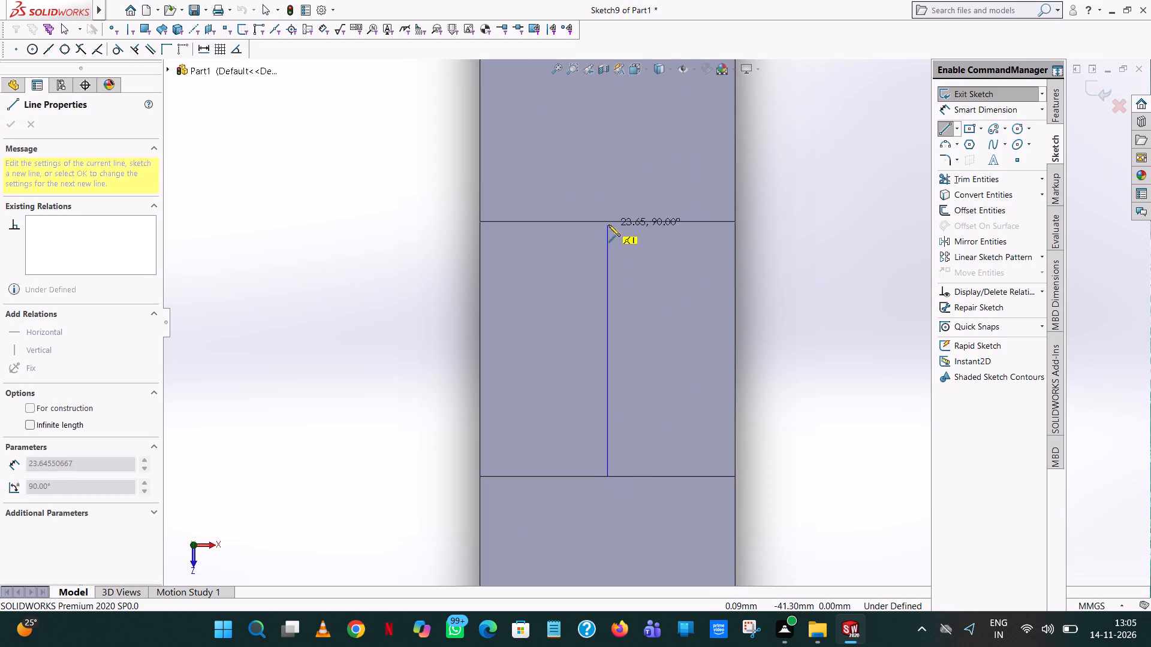
{"action": "left_click", "coordinate": [607, 221]}
{"action": "right_click", "coordinate": [607, 221]}
{"action": "left_click", "coordinate": [642, 244]}
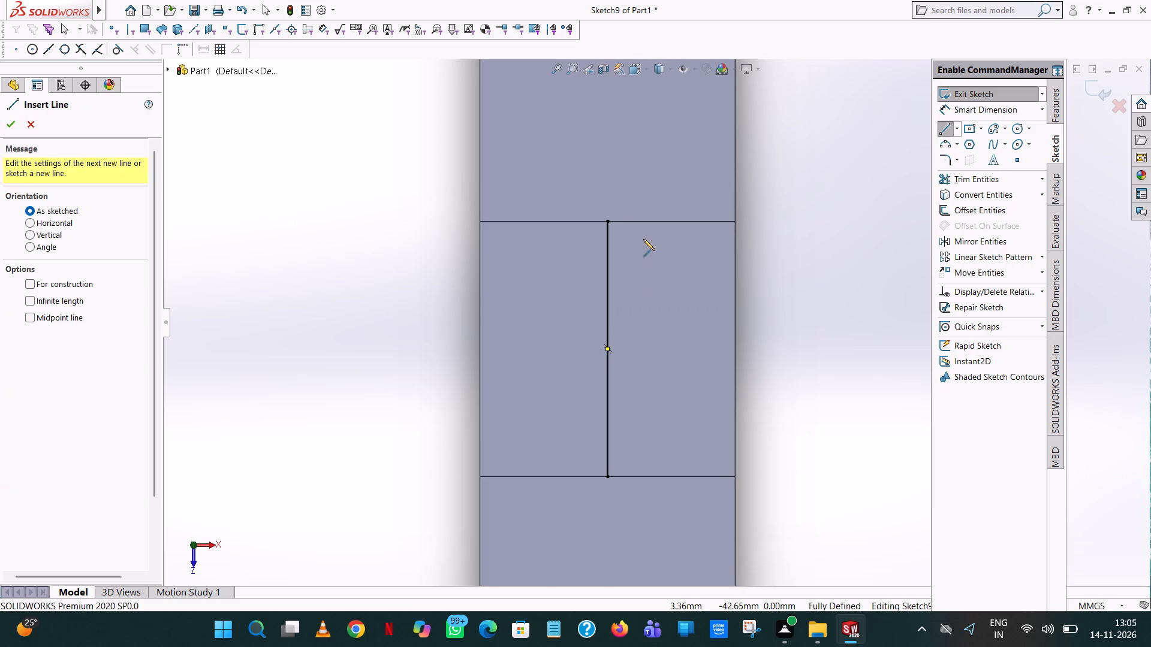
Draw two 12 mm horizontal lines from the centre line's midpoint, one to each side edge of the face.
{"action": "left_click", "coordinate": [608, 349]}
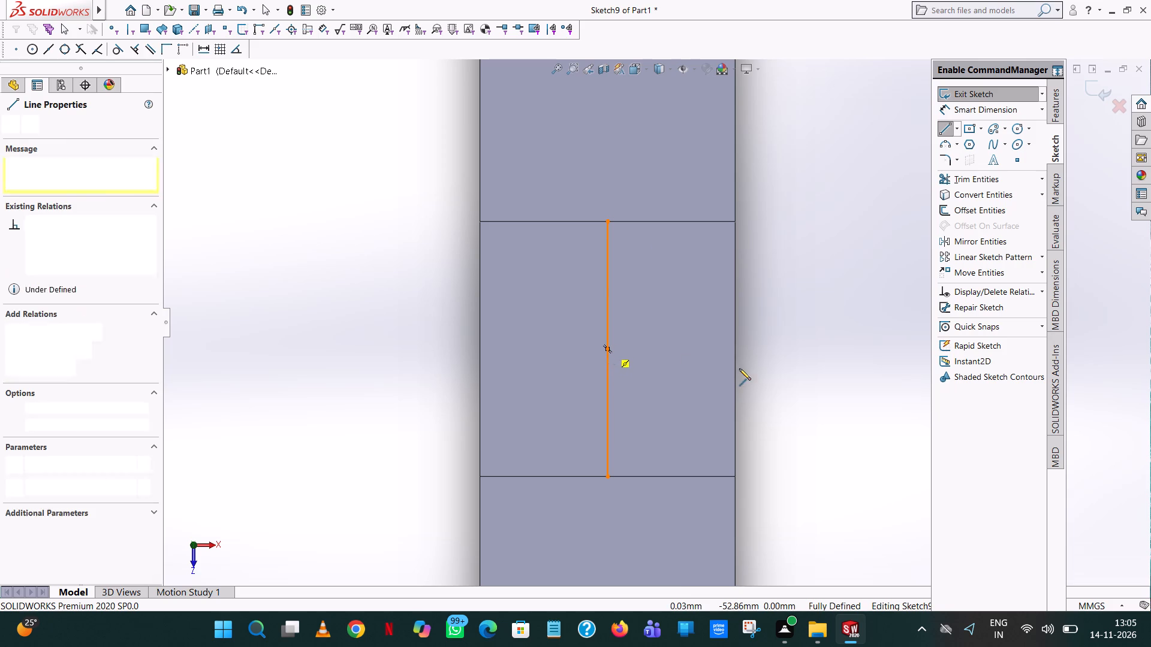
{"action": "left_click", "coordinate": [735, 349]}
{"action": "right_click", "coordinate": [736, 349]}
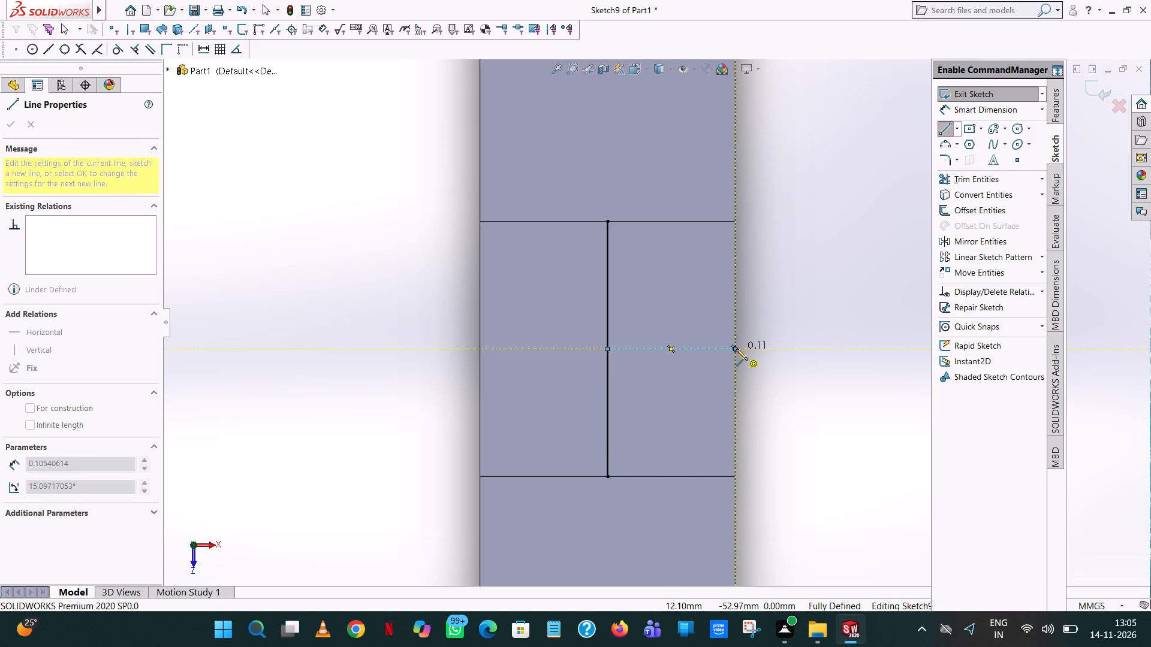
{"action": "left_click", "coordinate": [780, 359]}
{"action": "left_click", "coordinate": [941, 125]}
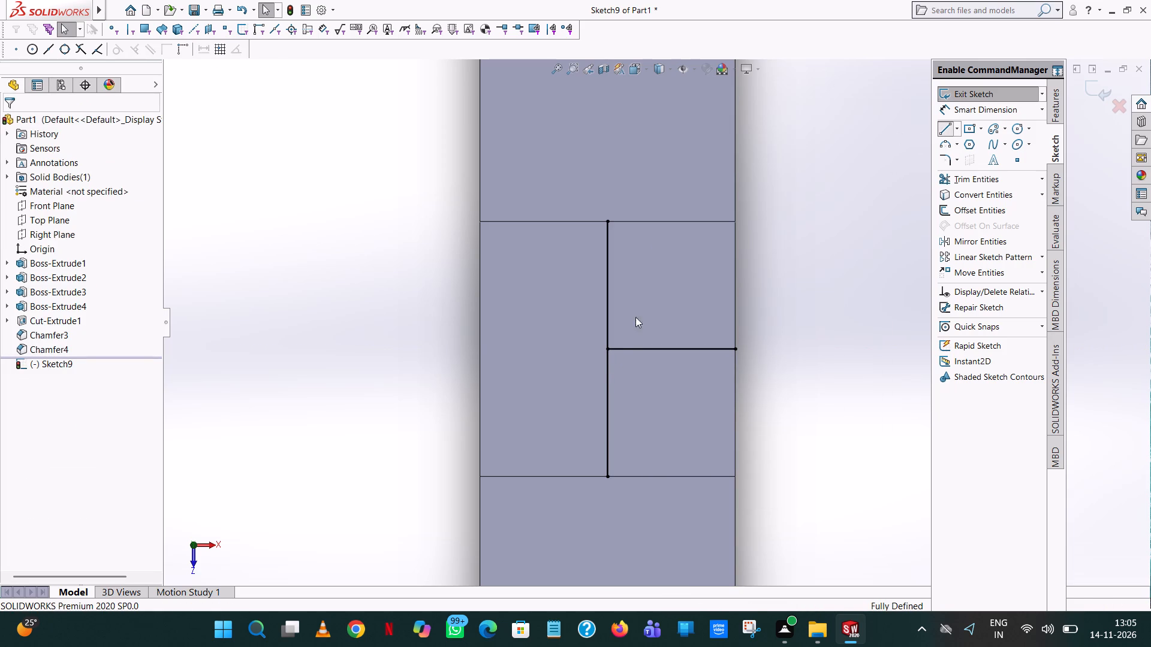
{"action": "left_click", "coordinate": [607, 349]}
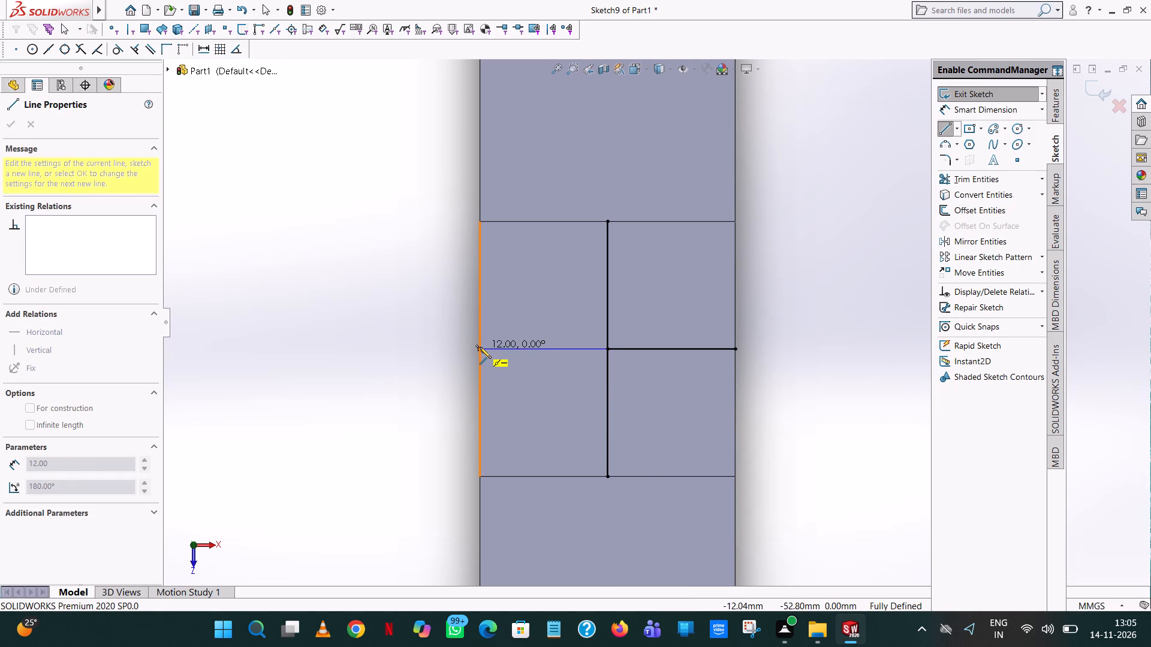
{"action": "left_click", "coordinate": [478, 347]}
{"action": "right_click", "coordinate": [478, 347]}
{"action": "left_click", "coordinate": [505, 355]}
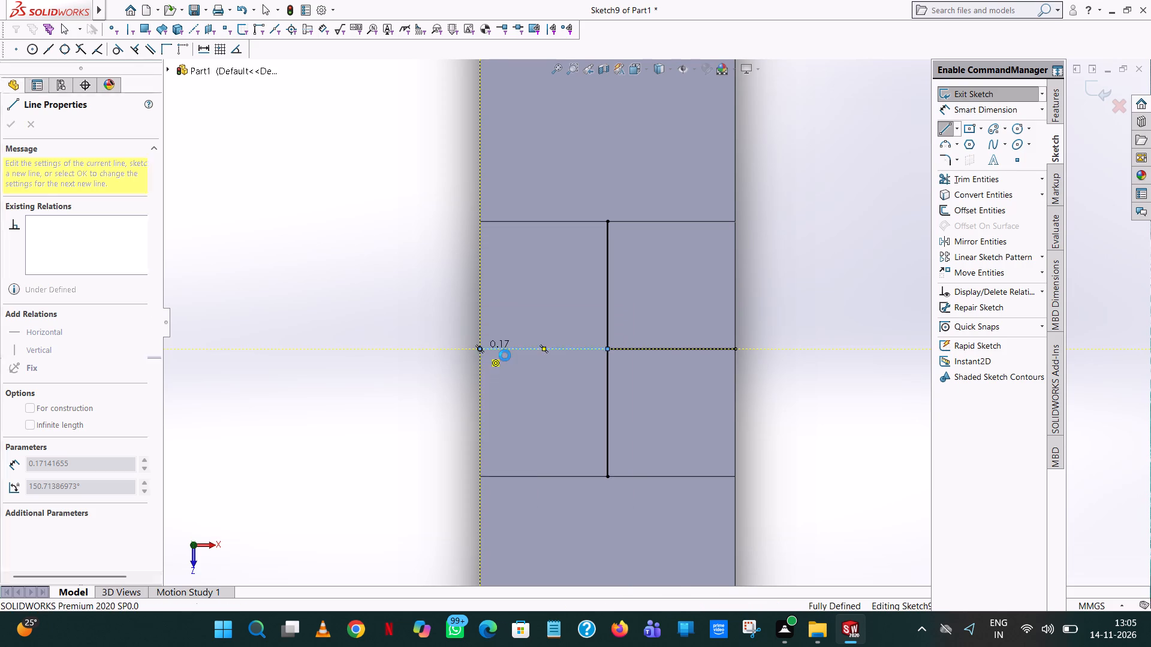
Trim away both halves of the lengthwise centre line, leaving the line across the face.
{"action": "left_click", "coordinate": [992, 183]}
{"action": "left_click", "coordinate": [605, 283]}
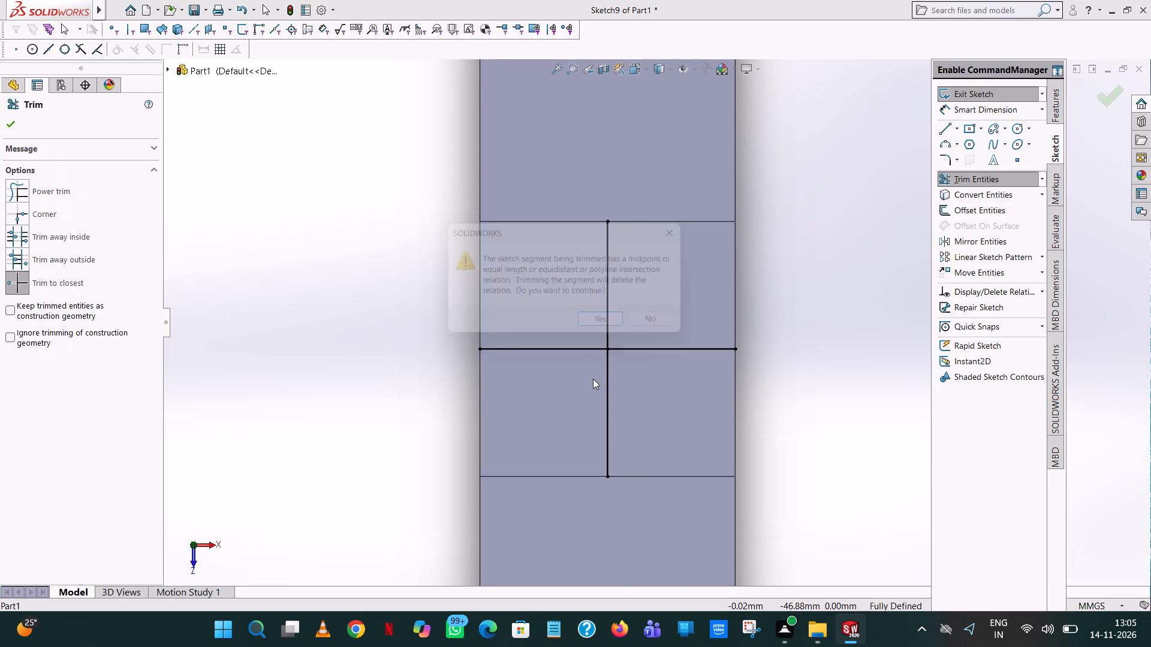
{"action": "left_click", "coordinate": [608, 325]}
{"action": "left_click", "coordinate": [604, 398]}
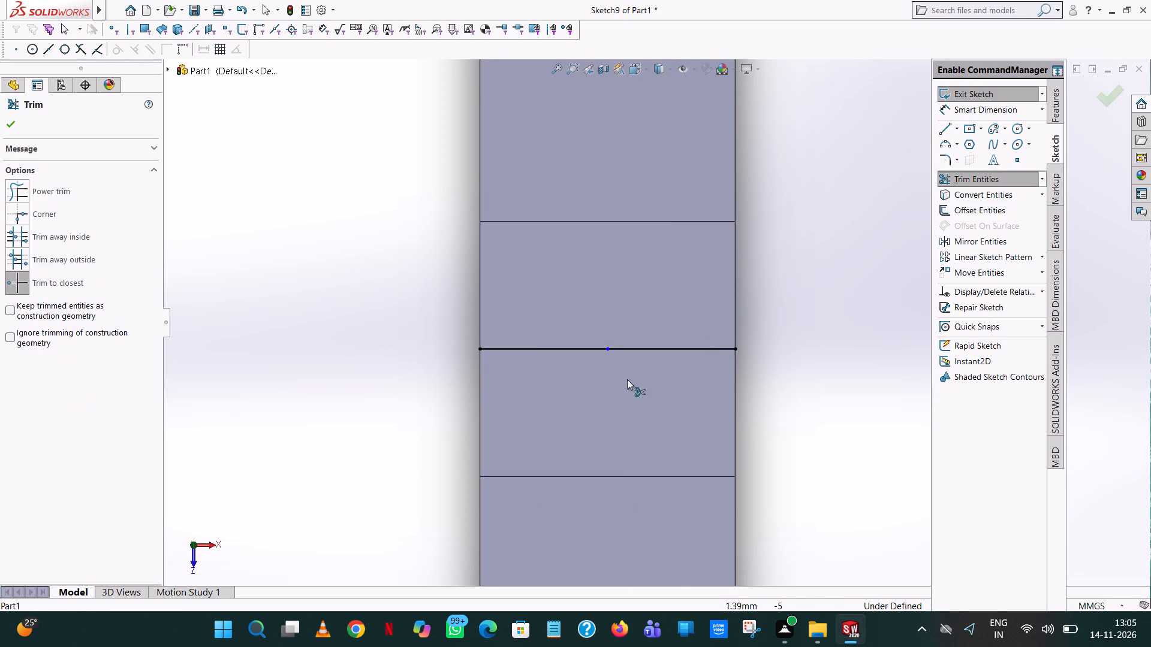
Offset the line across the face by 1.5 mm in both directions.
{"action": "left_click", "coordinate": [979, 212]}
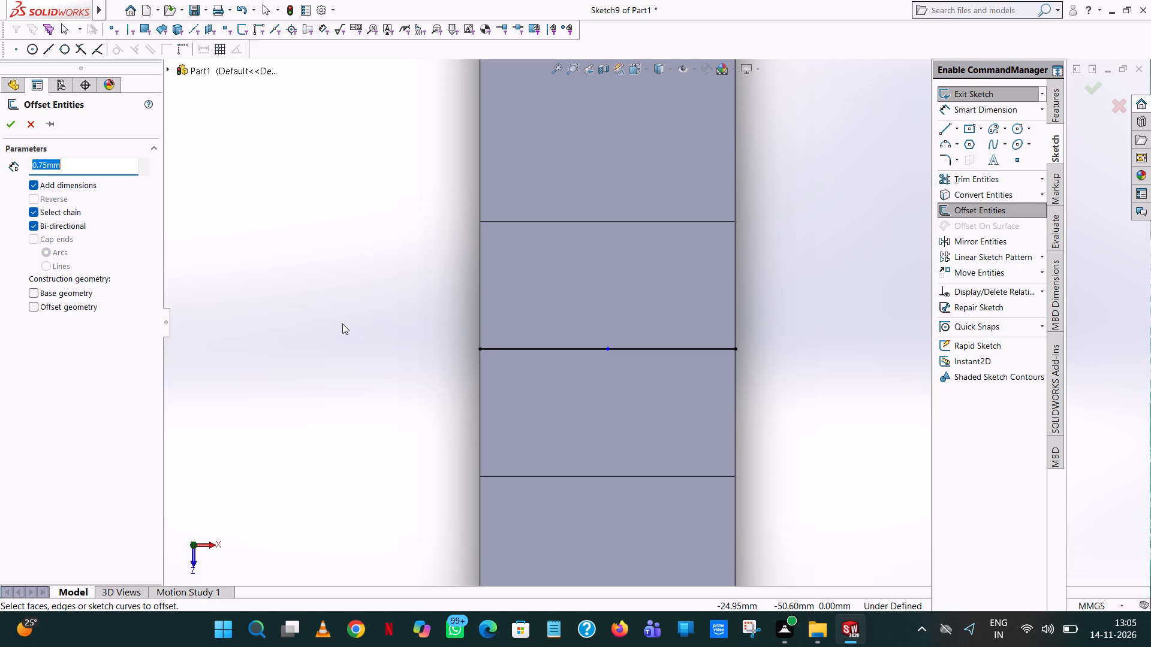
{"action": "type", "text": "1.5"}
{"action": "key", "text": "Return"}
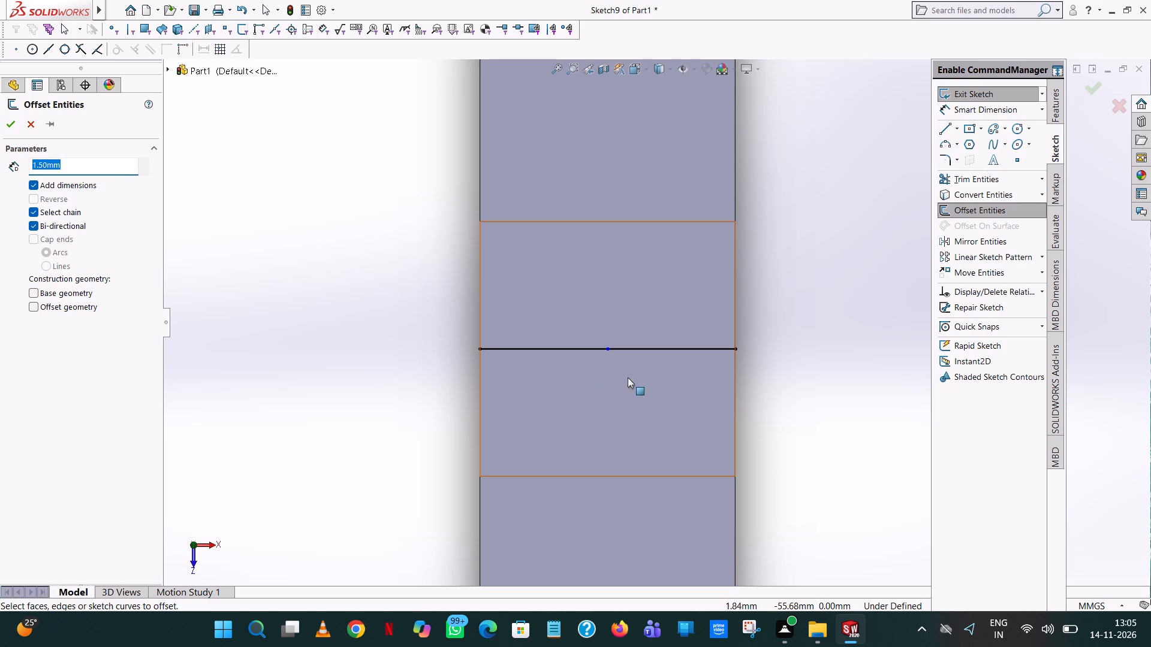
{"action": "left_click", "coordinate": [640, 350]}
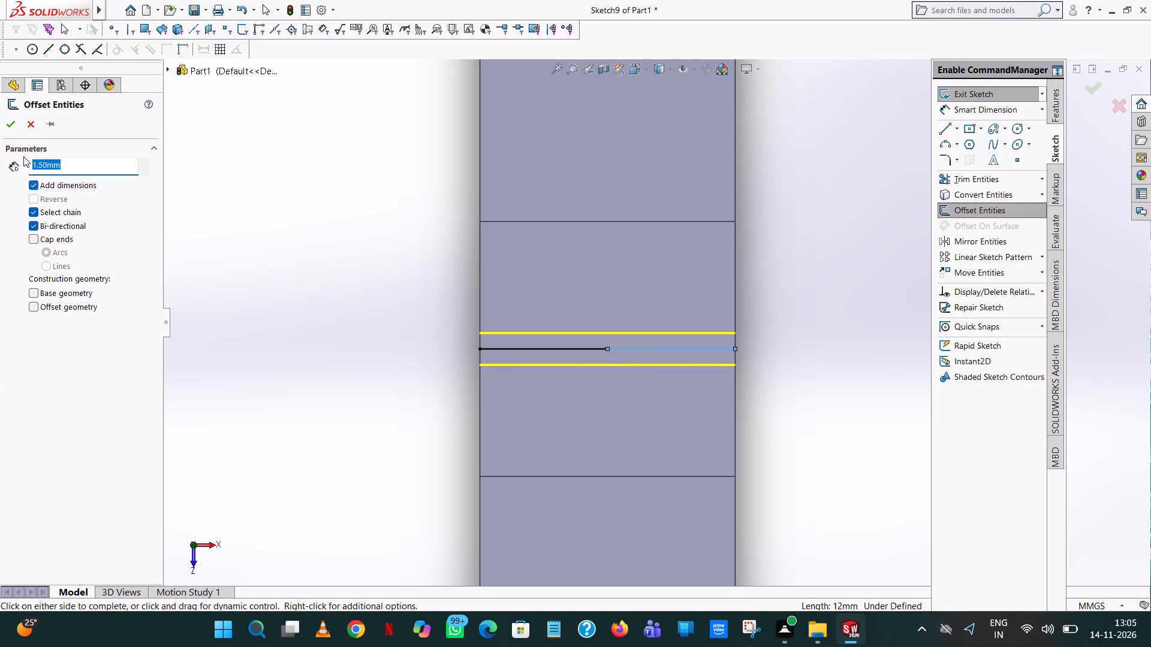
{"action": "left_click", "coordinate": [14, 126]}
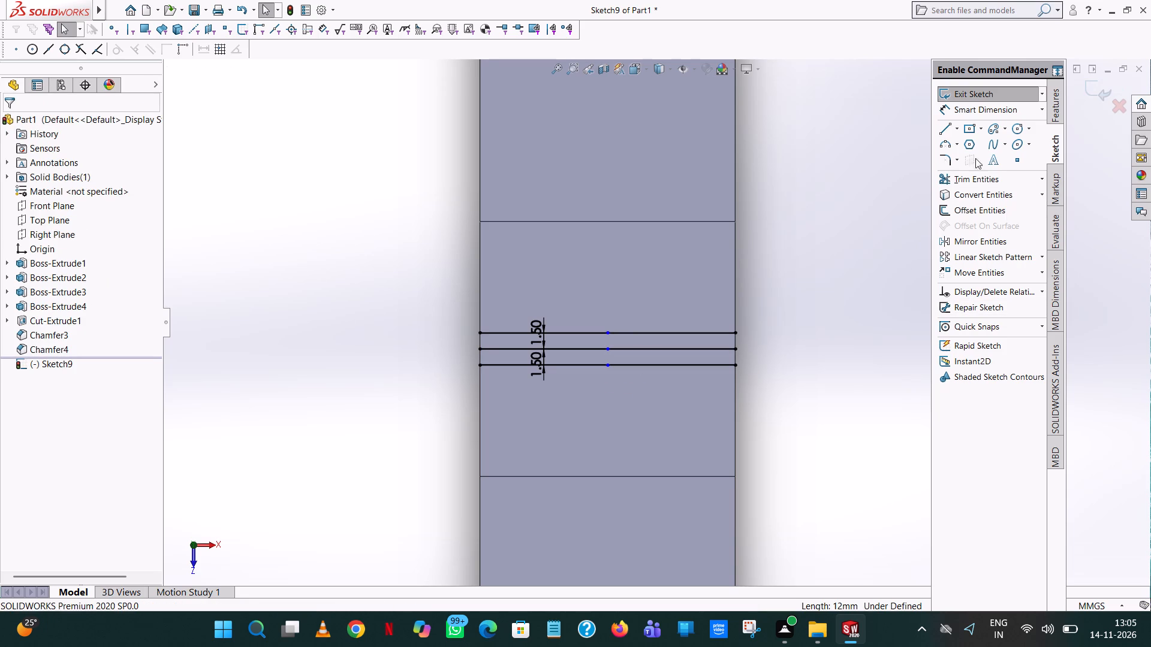
Trim away both halves of the middle line, leaving the two offset lines across the step face.
{"action": "left_click", "coordinate": [977, 184]}
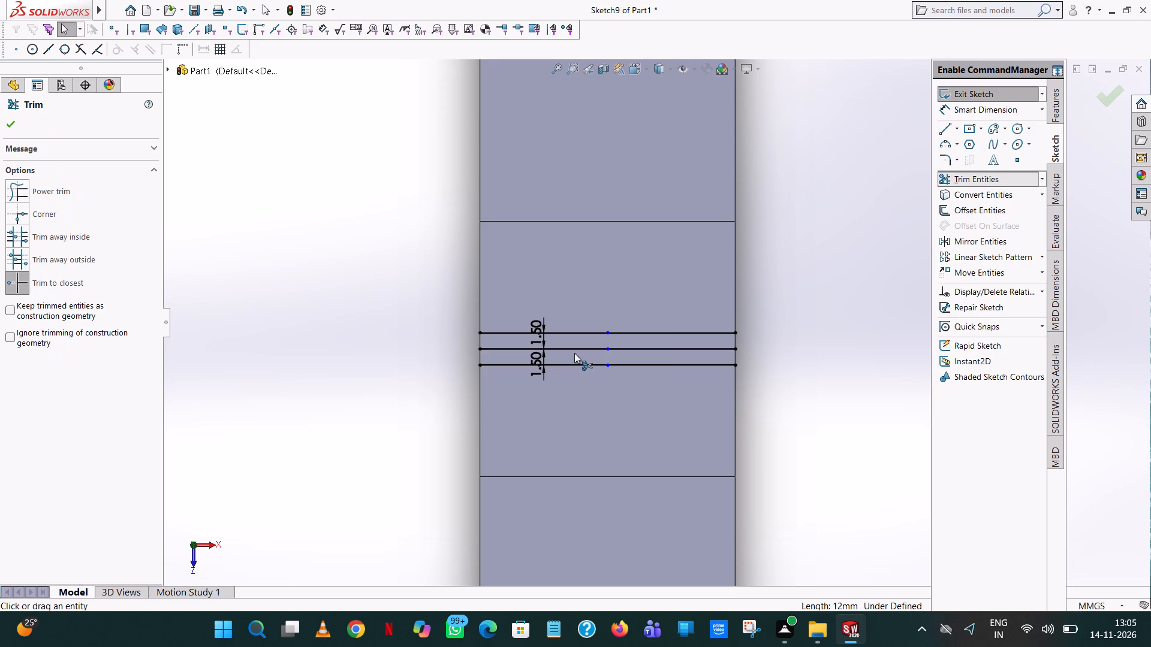
{"action": "left_click", "coordinate": [578, 349]}
{"action": "left_click", "coordinate": [620, 347]}
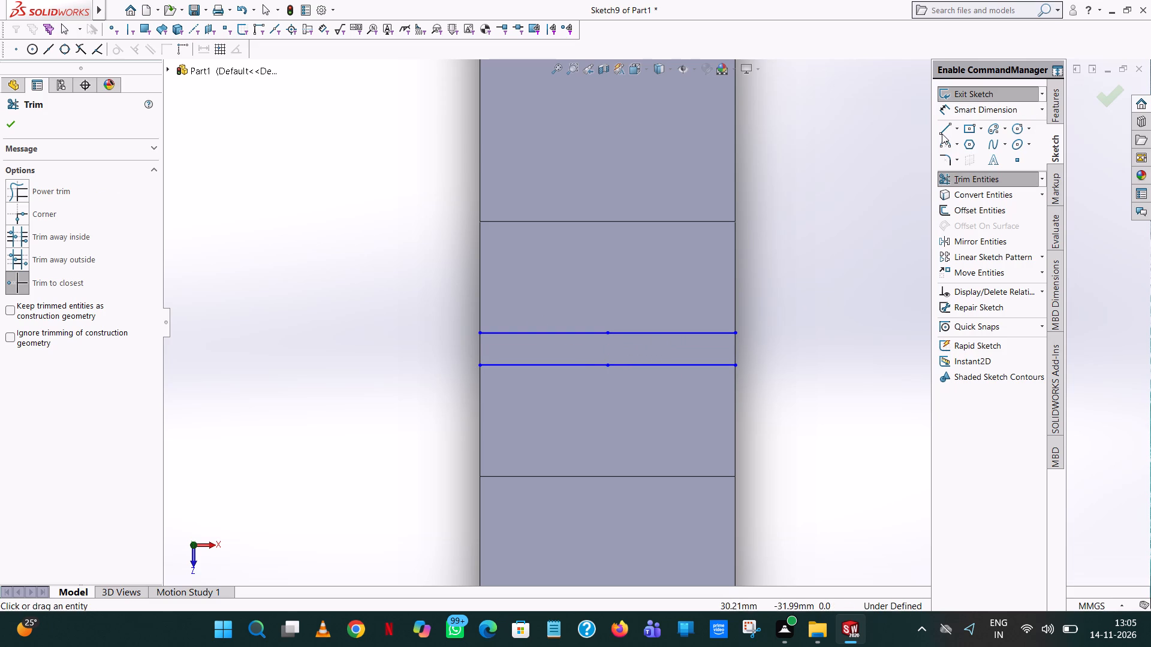
Close the two offset lines into a rectangle with a 3 mm vertical line at each side edge of the face.
{"action": "left_click", "coordinate": [942, 134]}
{"action": "left_click", "coordinate": [737, 331]}
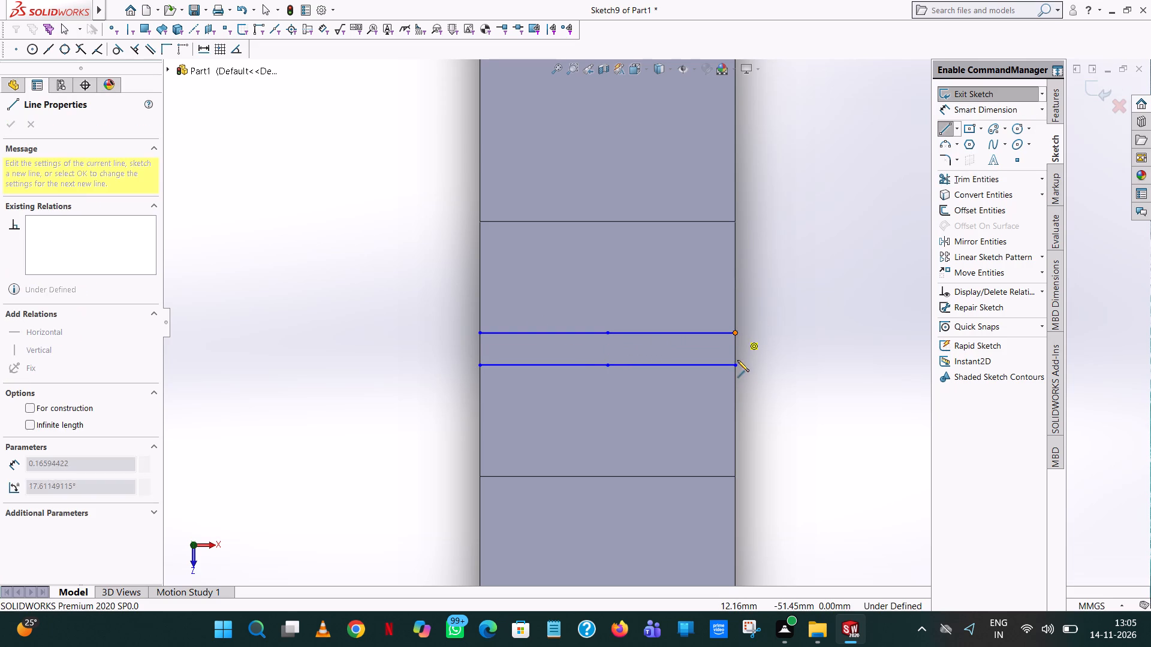
{"action": "left_click", "coordinate": [736, 366]}
{"action": "left_click", "coordinate": [478, 368]}
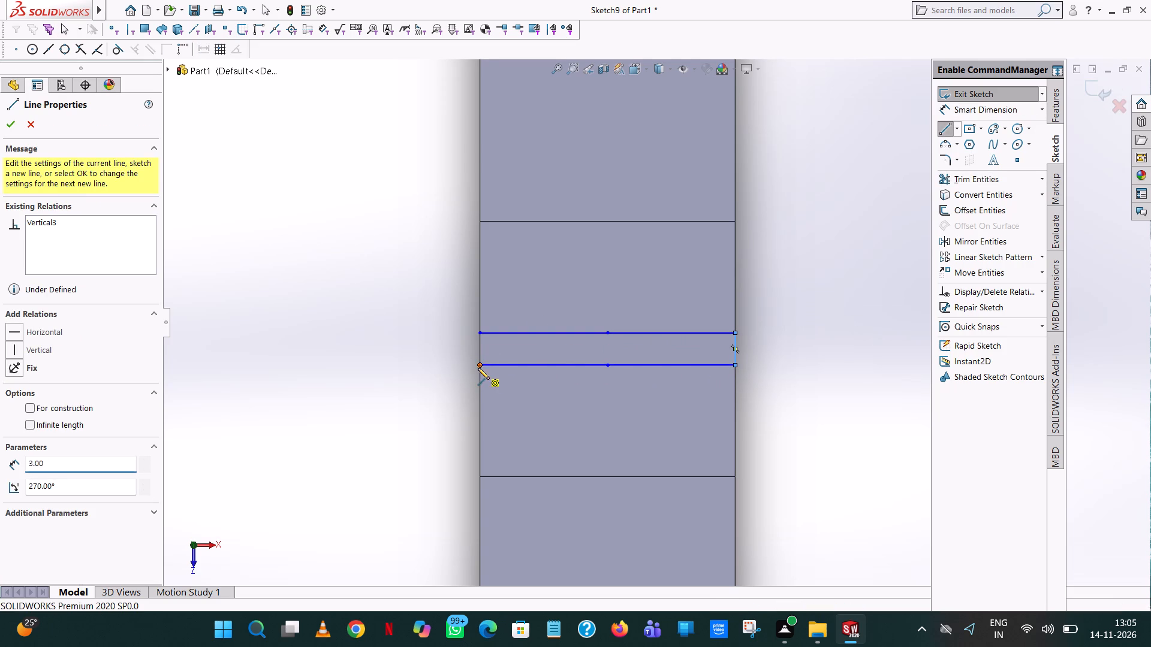
{"action": "left_click", "coordinate": [480, 334]}
{"action": "right_click", "coordinate": [480, 334]}
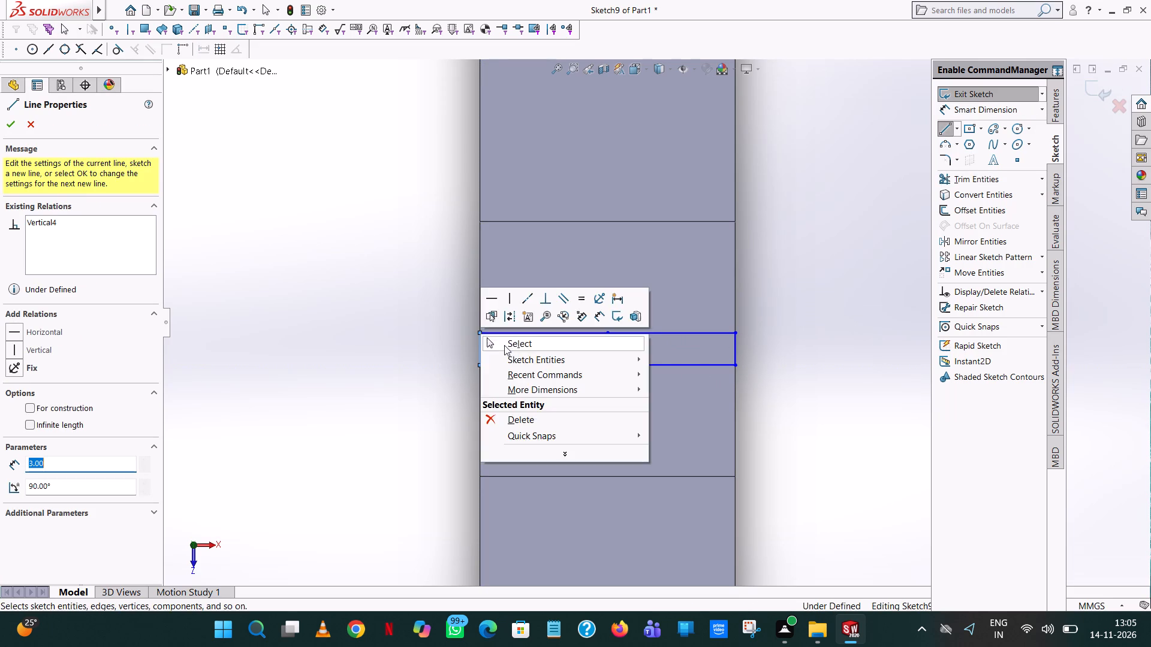
{"action": "left_click", "coordinate": [513, 348]}
Dimension the right half of the front offset line at 13.5 mm from the step face's rear edge.
{"action": "left_click", "coordinate": [987, 111]}
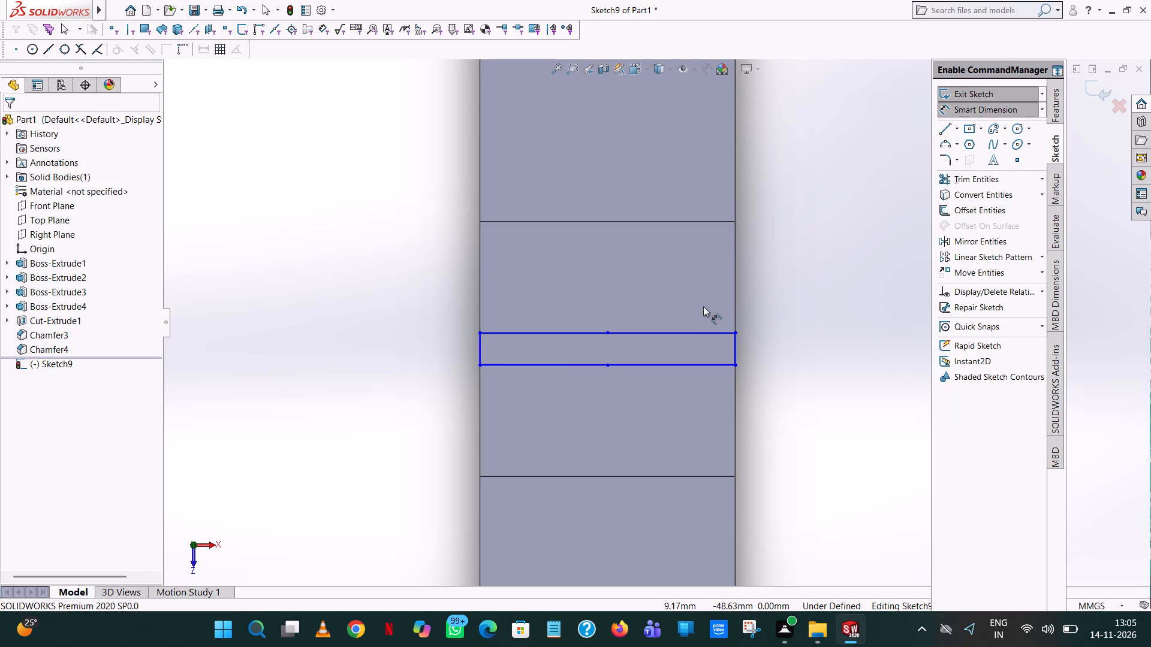
{"action": "left_click", "coordinate": [680, 367]}
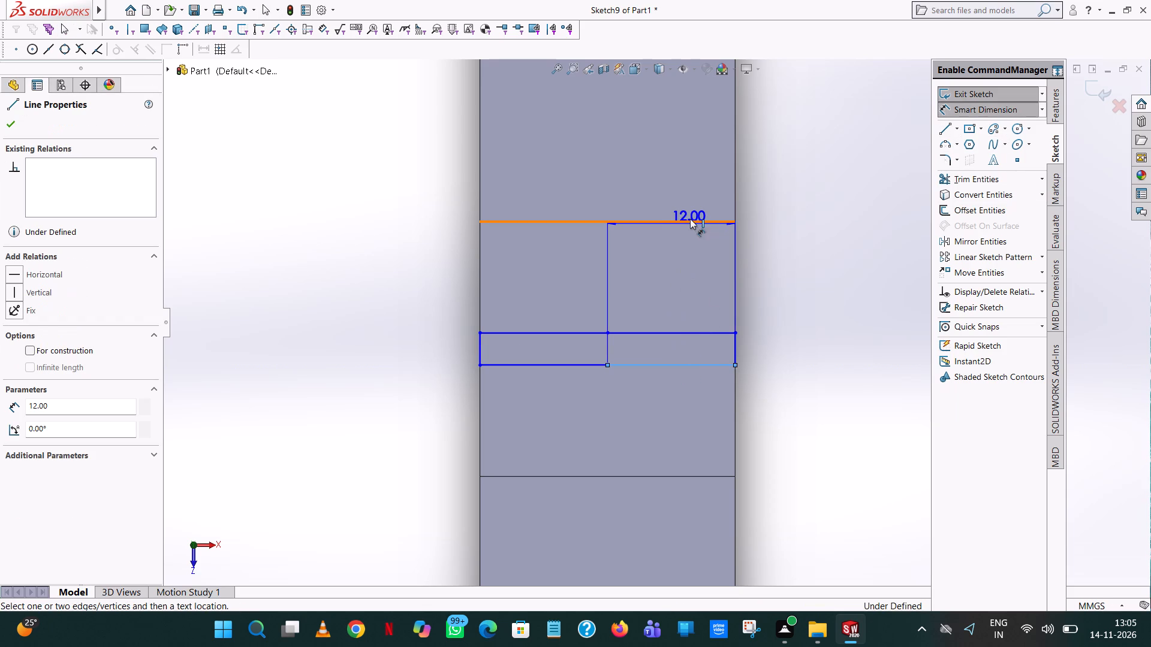
{"action": "left_click", "coordinate": [691, 222]}
{"action": "left_click", "coordinate": [855, 258]}
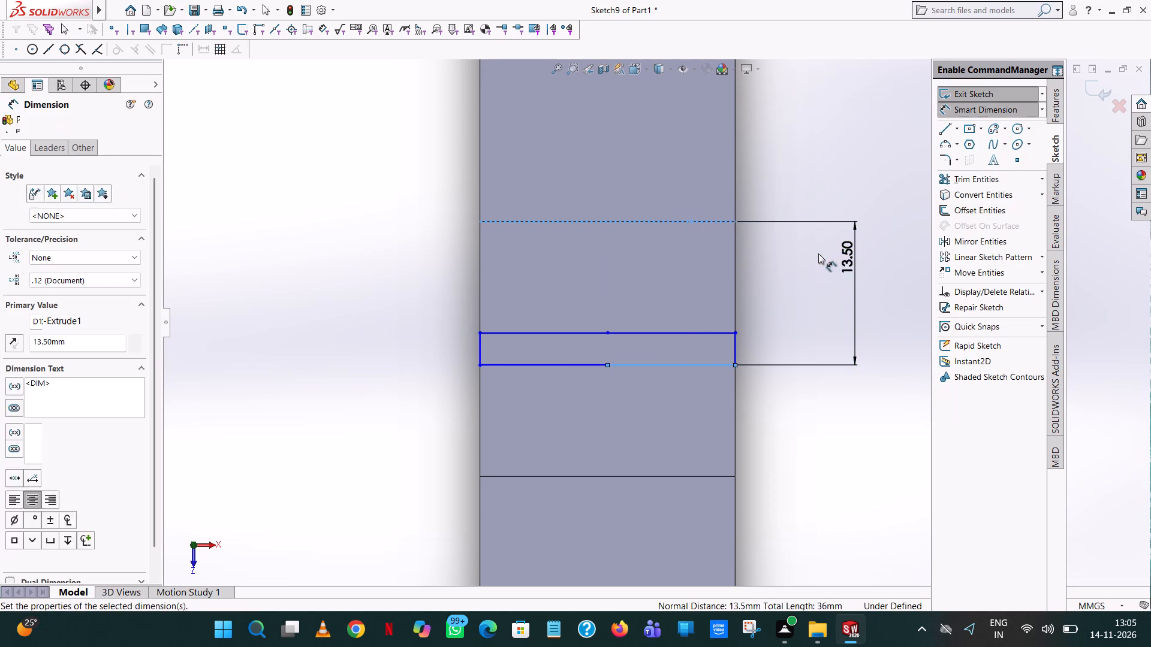
{"action": "left_click", "coordinate": [802, 239]}
{"action": "left_click", "coordinate": [784, 246]}
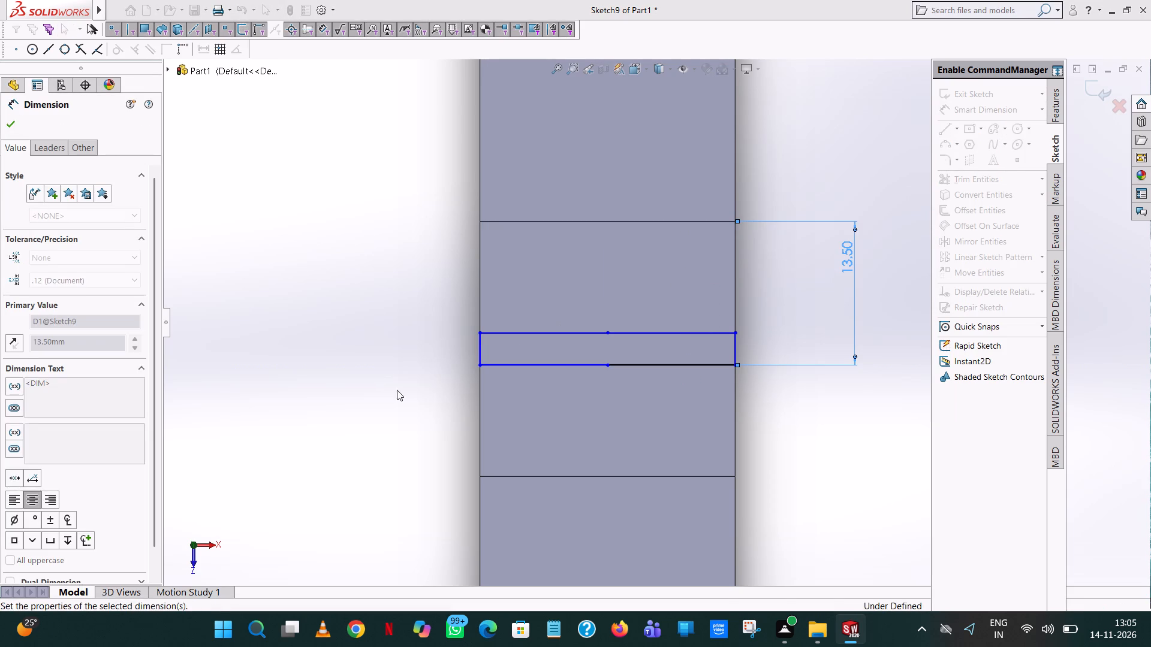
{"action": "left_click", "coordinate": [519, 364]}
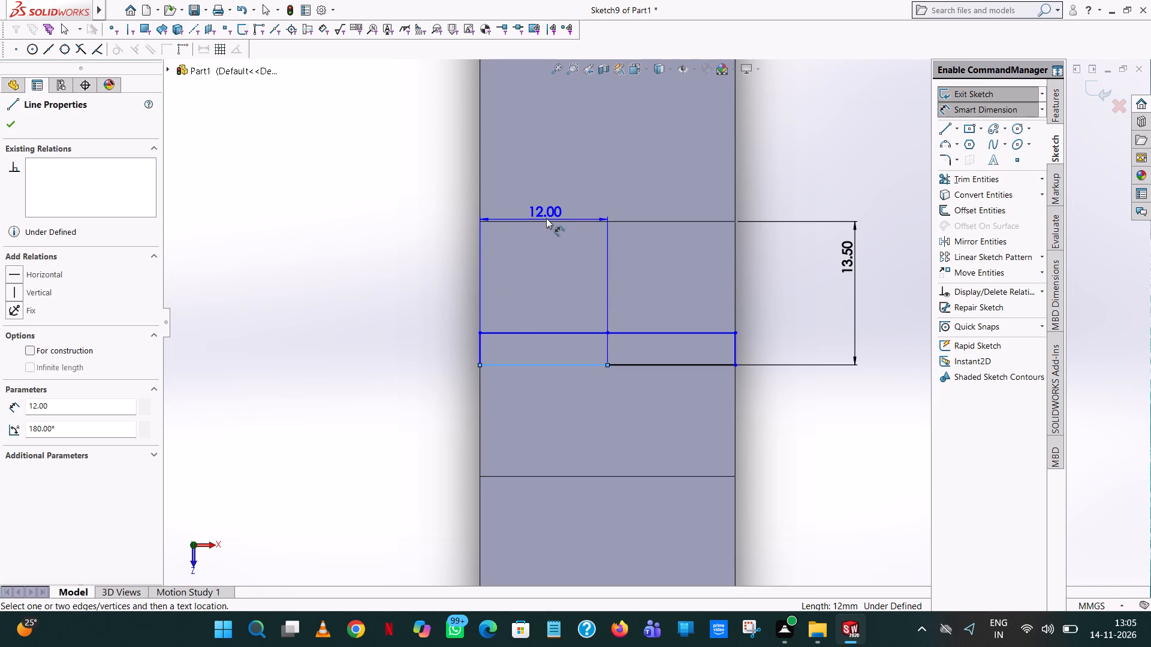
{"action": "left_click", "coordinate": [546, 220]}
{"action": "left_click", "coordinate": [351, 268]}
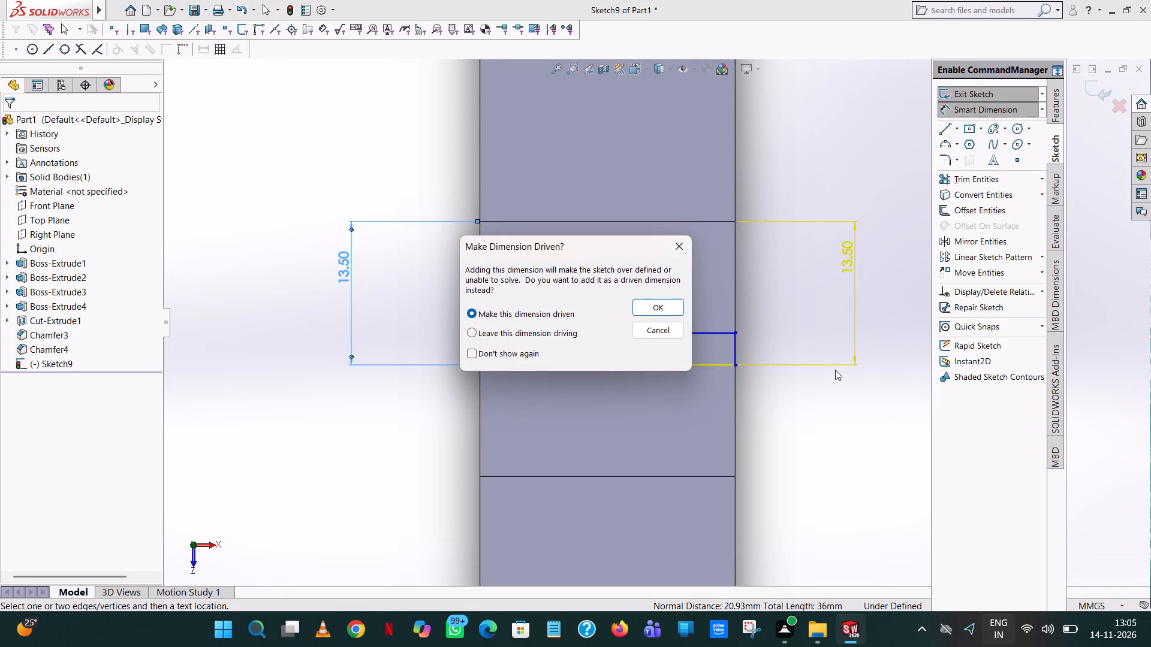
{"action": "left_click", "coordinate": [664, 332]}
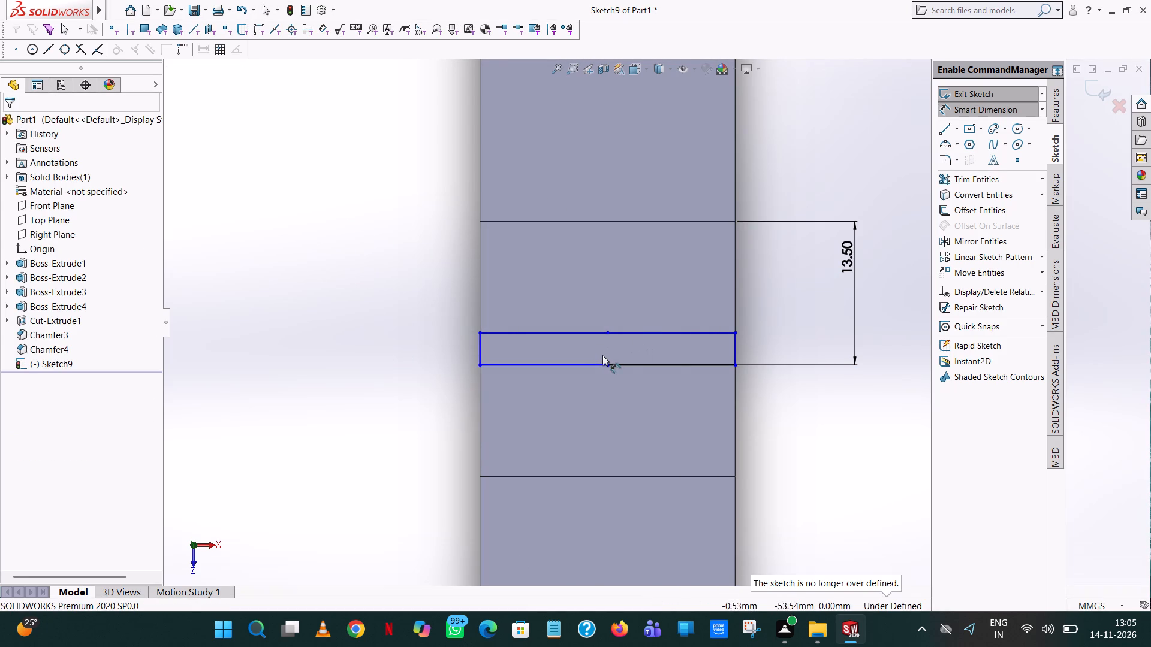
Dimension the spacing between the right halves of the two offset lines at 3 mm.
{"action": "left_click", "coordinate": [623, 332]}
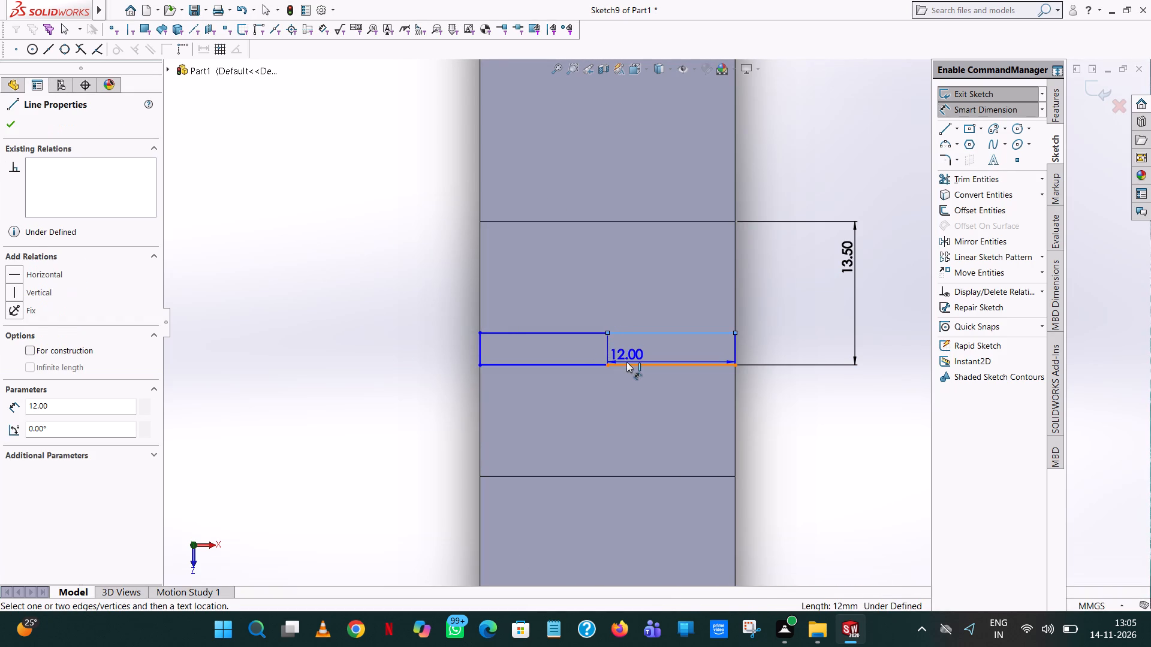
{"action": "left_click", "coordinate": [626, 362]}
{"action": "left_click", "coordinate": [821, 324]}
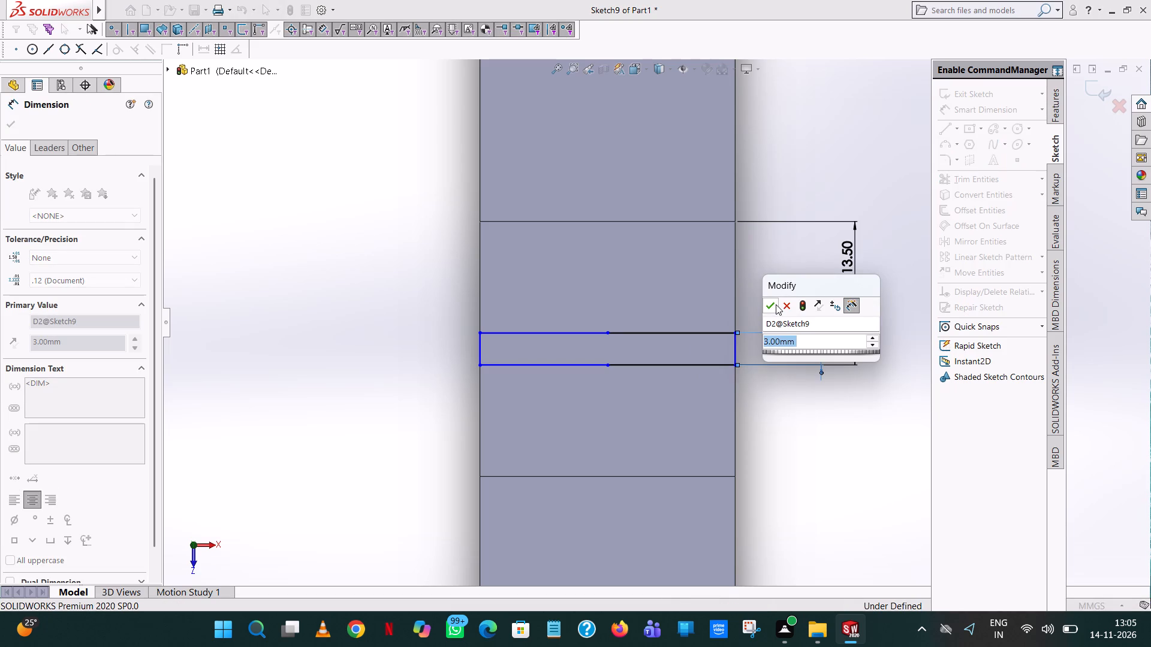
{"action": "left_click", "coordinate": [772, 305]}
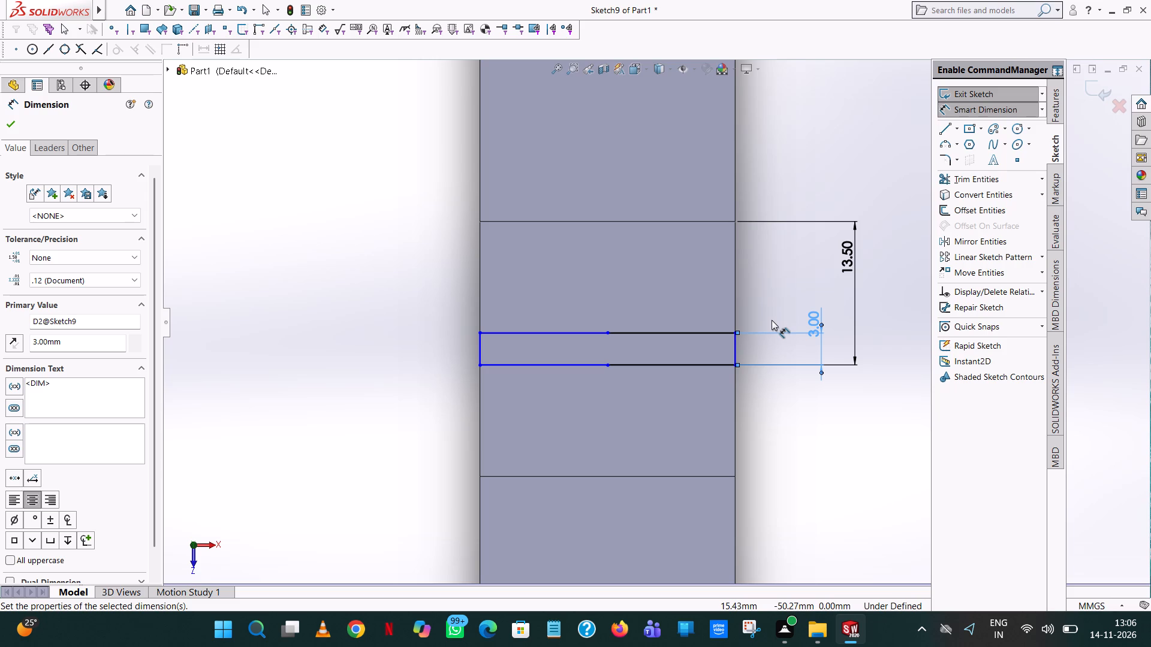
{"action": "left_click", "coordinate": [778, 280]}
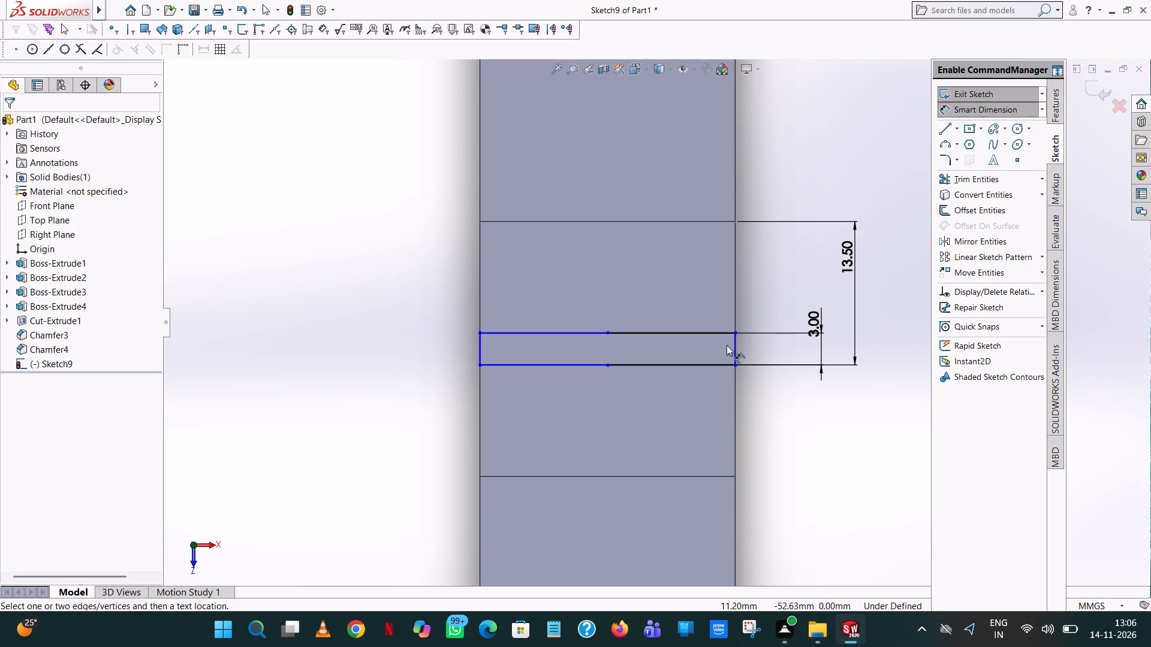
Dimension the left halves of the front and rear offset lines at 12 mm each.
{"action": "left_click", "coordinate": [518, 362]}
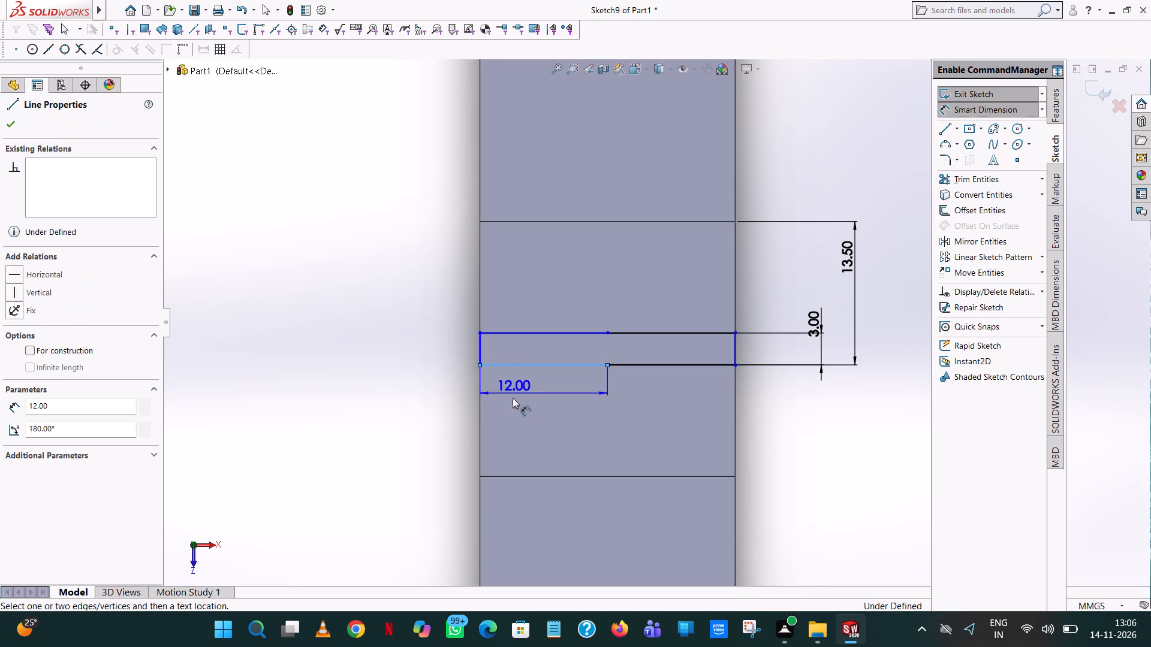
{"action": "left_click", "coordinate": [509, 410]}
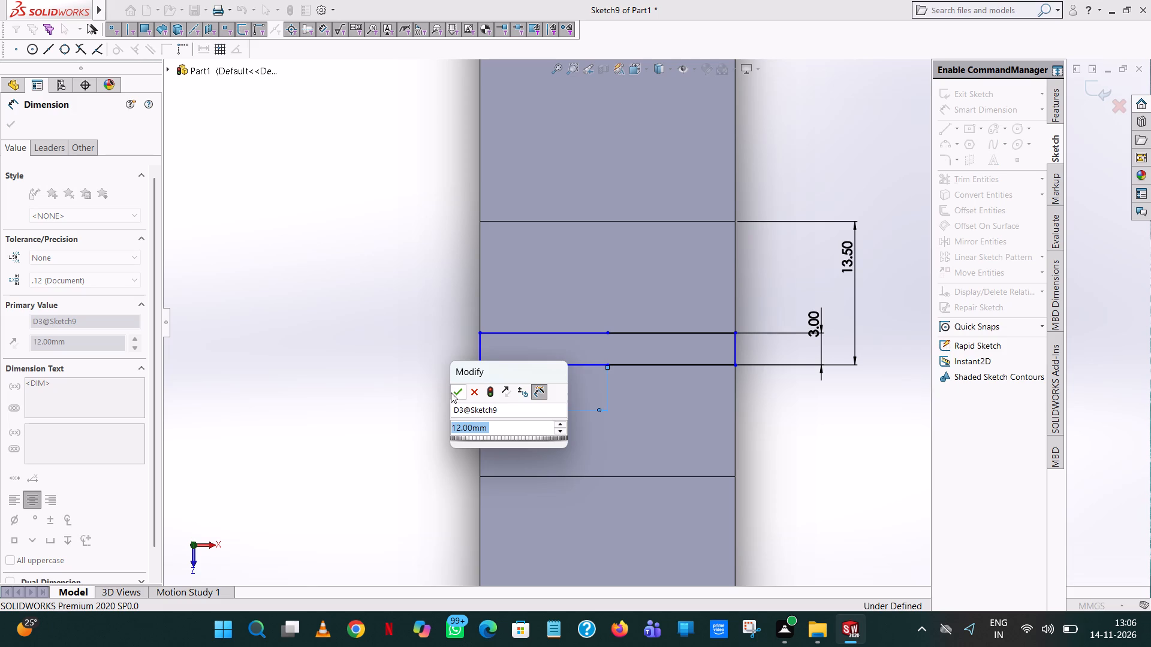
{"action": "left_click", "coordinate": [453, 394]}
{"action": "left_click", "coordinate": [393, 350]}
{"action": "left_click", "coordinate": [543, 332]}
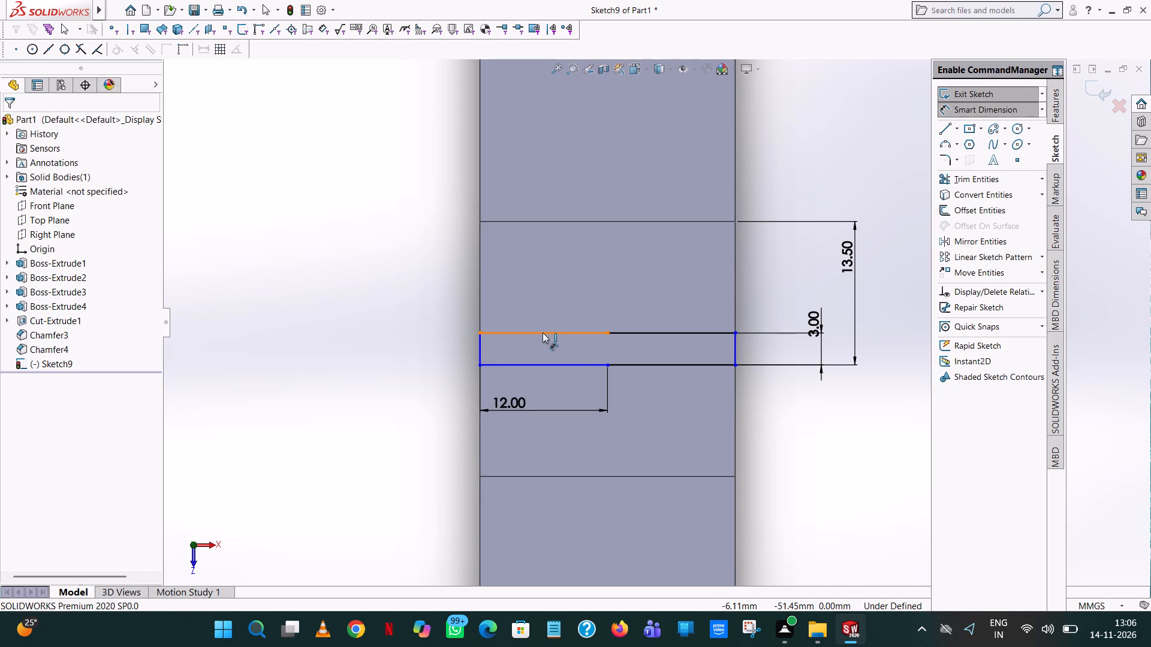
{"action": "left_click", "coordinate": [415, 343]}
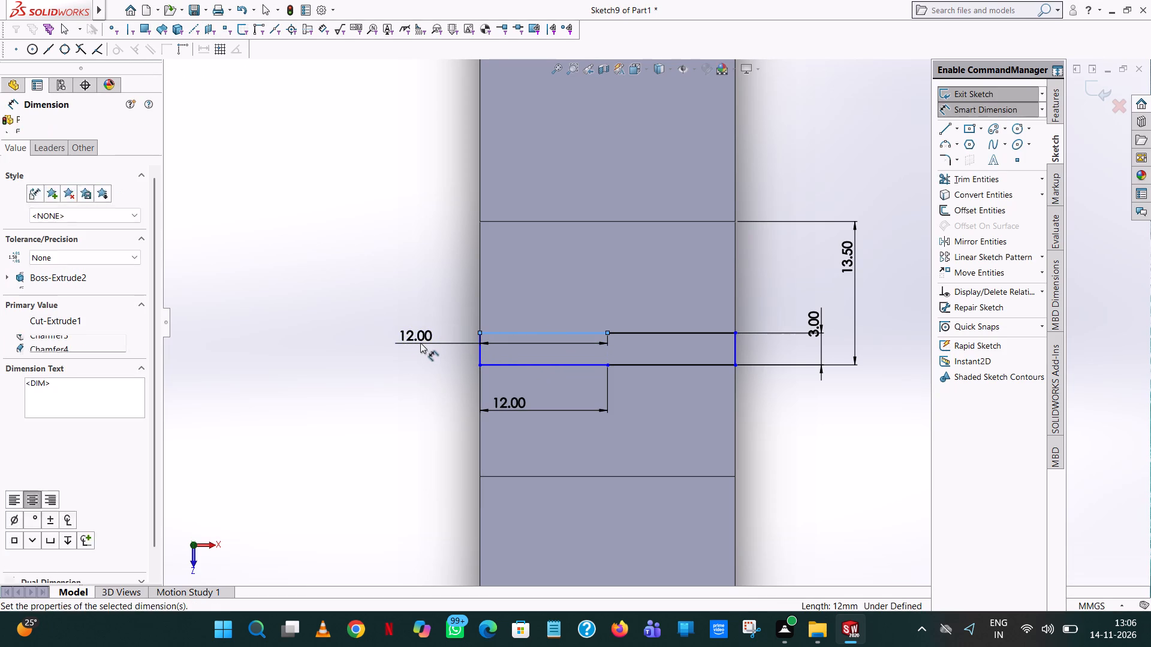
{"action": "left_click", "coordinate": [361, 324]}
{"action": "left_click", "coordinate": [421, 255]}
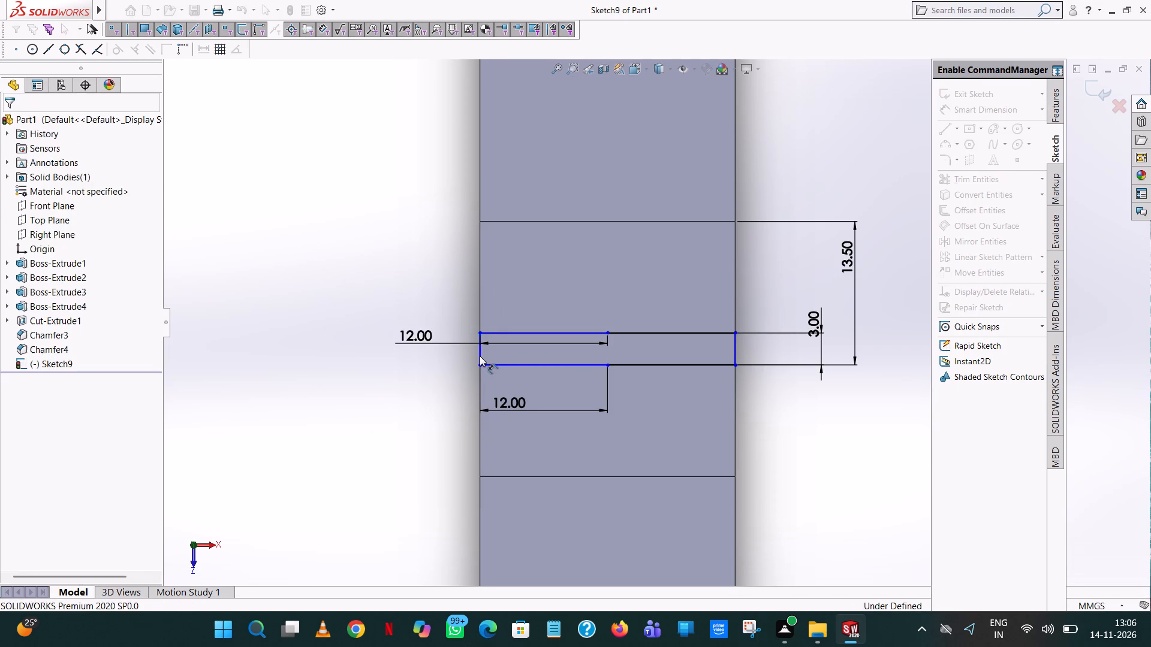
Dimension the distance between the rectangle's two short end lines at 24 mm.
{"action": "left_click", "coordinate": [480, 356]}
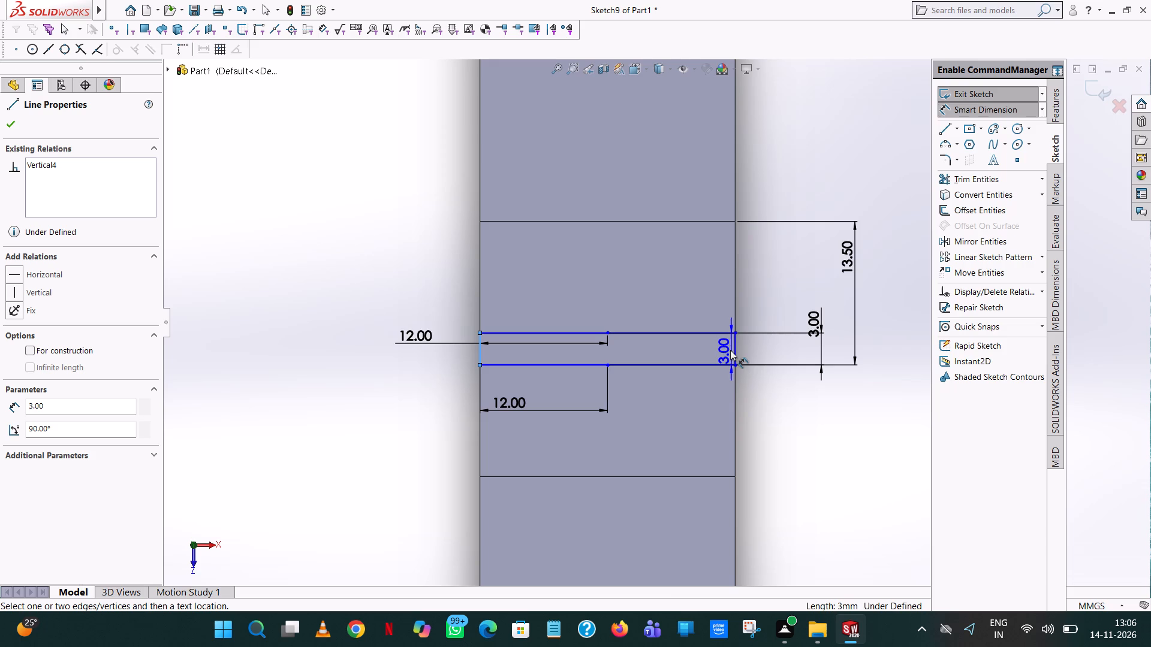
{"action": "left_click", "coordinate": [734, 352]}
{"action": "left_click", "coordinate": [655, 433]}
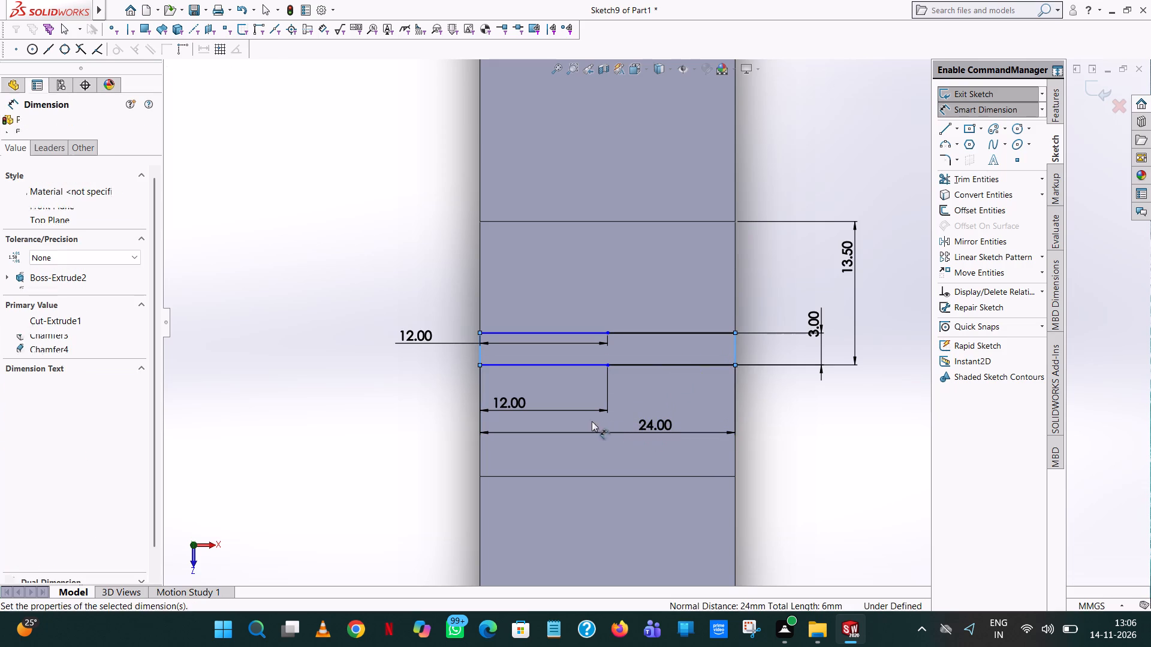
{"action": "left_click", "coordinate": [602, 413]}
{"action": "left_click", "coordinate": [387, 413]}
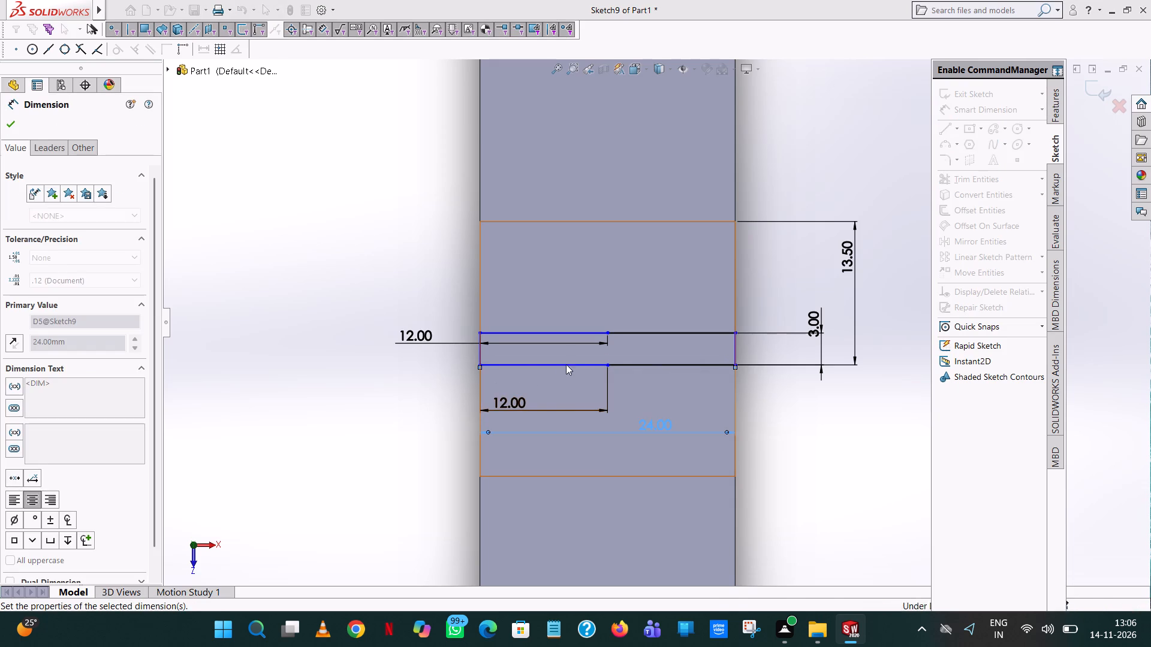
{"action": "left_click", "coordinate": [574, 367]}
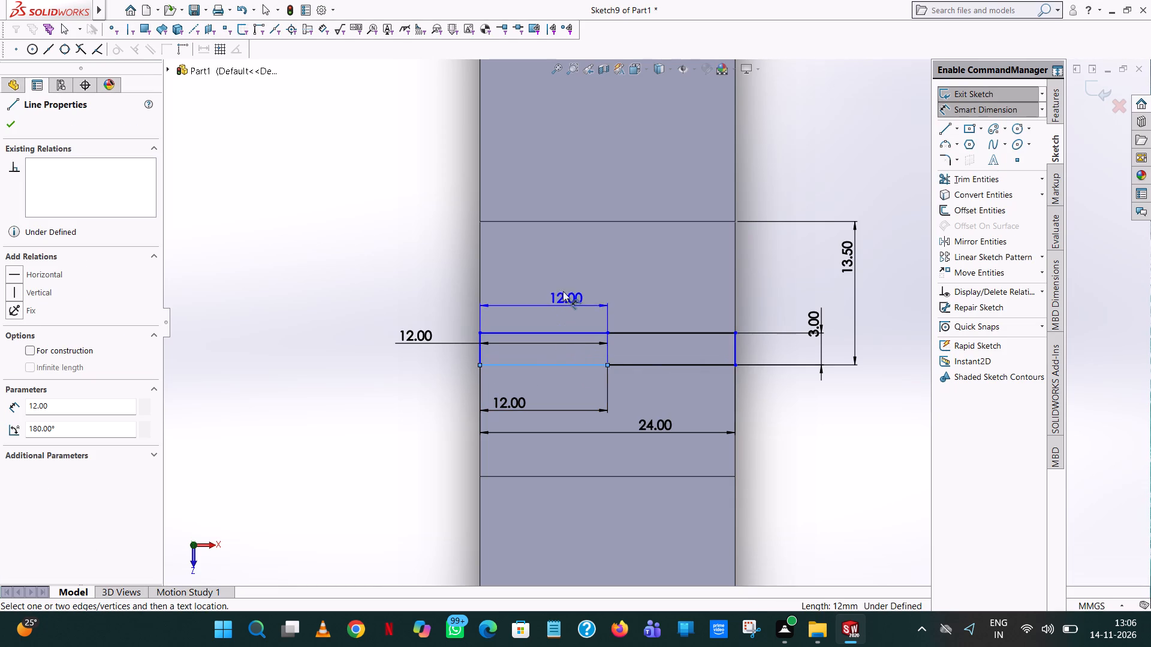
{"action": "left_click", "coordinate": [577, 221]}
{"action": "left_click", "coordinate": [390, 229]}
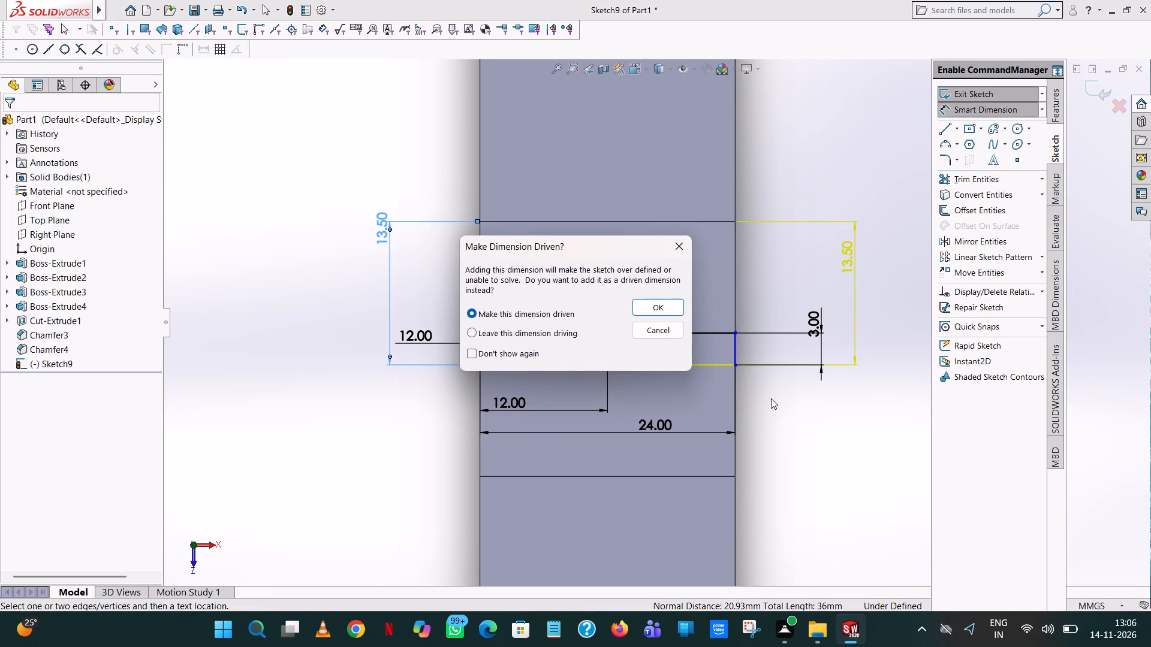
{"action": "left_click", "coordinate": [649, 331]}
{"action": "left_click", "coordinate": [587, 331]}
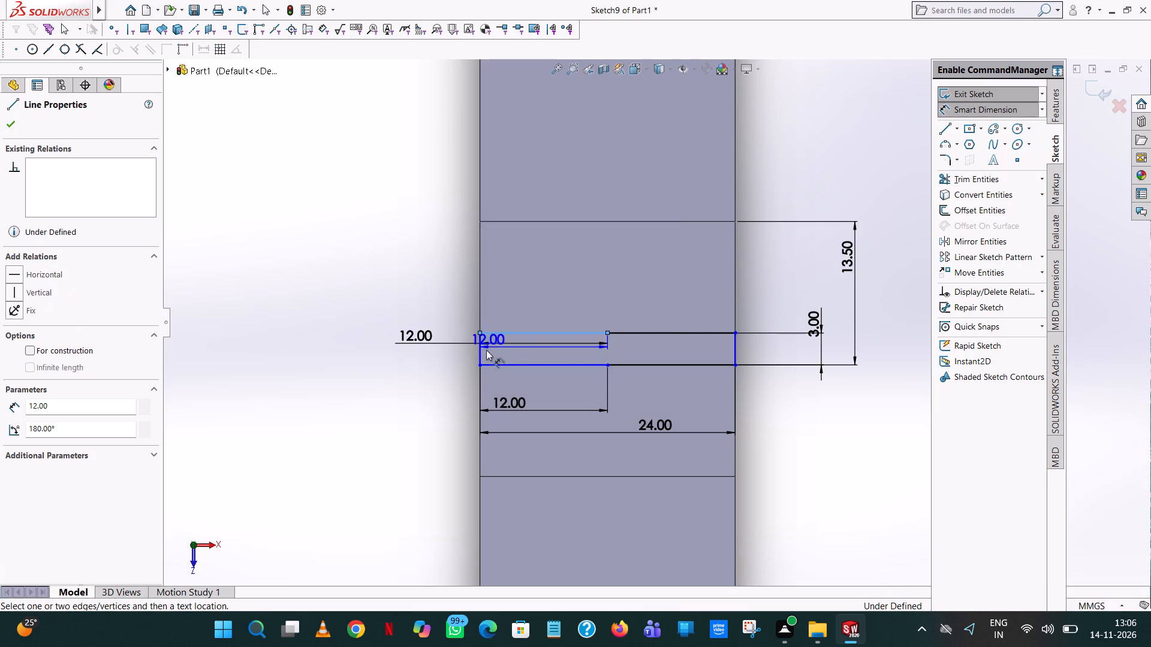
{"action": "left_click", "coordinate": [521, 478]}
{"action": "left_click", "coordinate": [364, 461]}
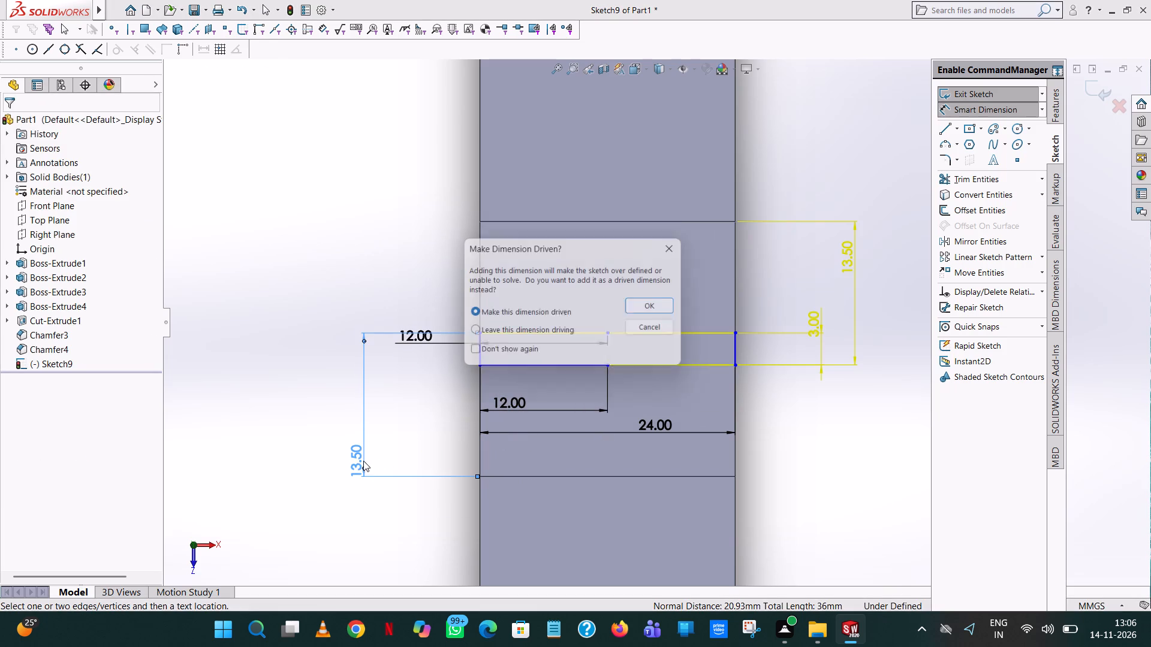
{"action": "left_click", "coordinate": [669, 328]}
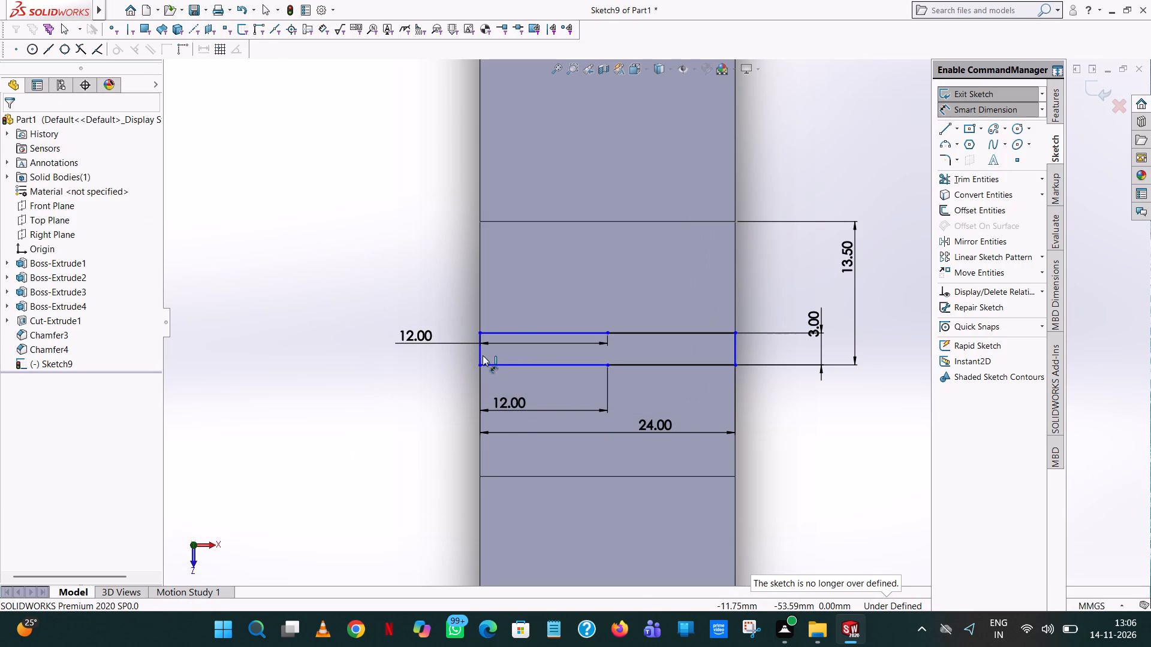
Dimension the rectangle's left end line at 24 mm from the face's right side edge.
{"action": "left_click", "coordinate": [483, 355]}
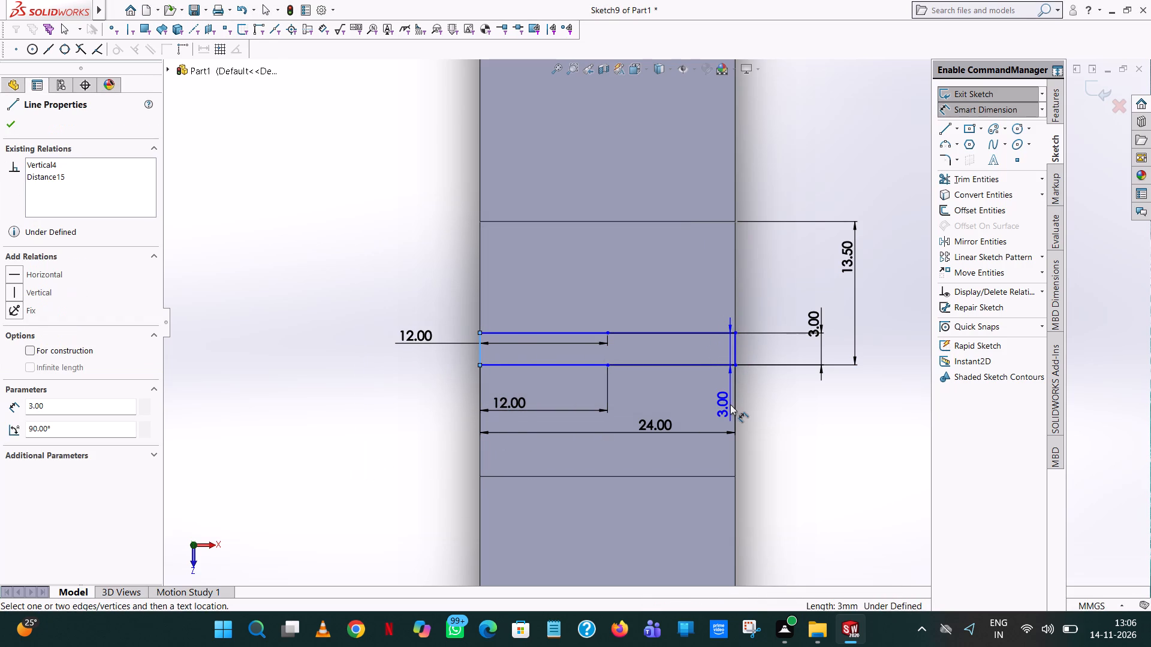
{"action": "left_click", "coordinate": [734, 412]}
{"action": "left_click", "coordinate": [703, 284]}
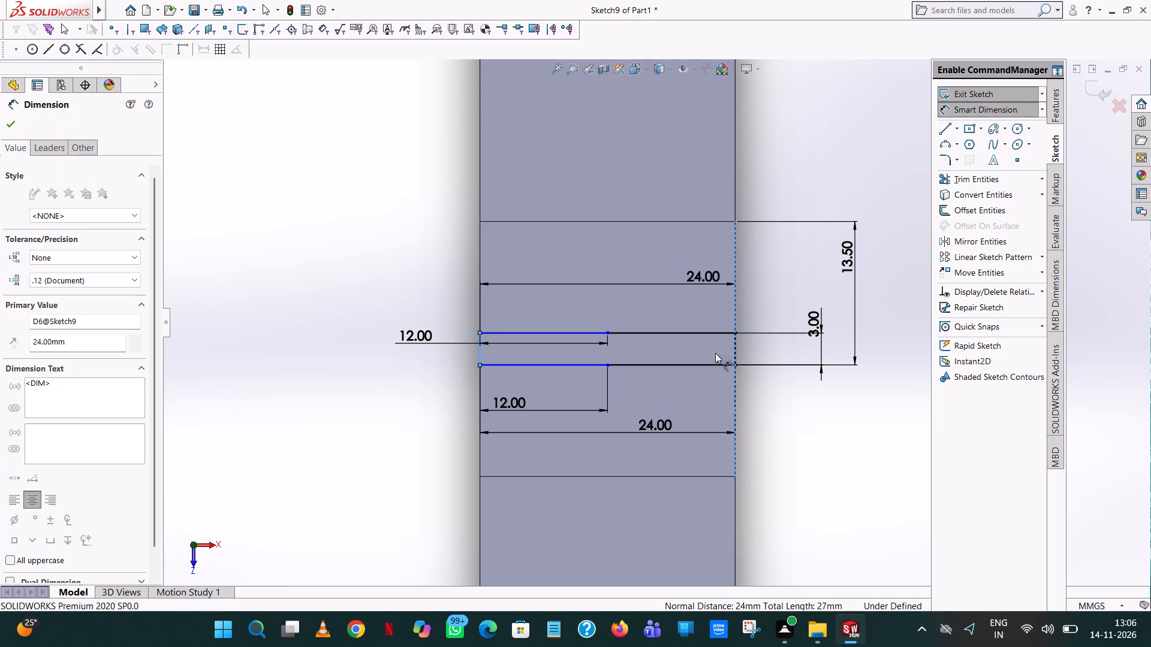
{"action": "left_click", "coordinate": [651, 260]}
{"action": "left_click", "coordinate": [794, 284]}
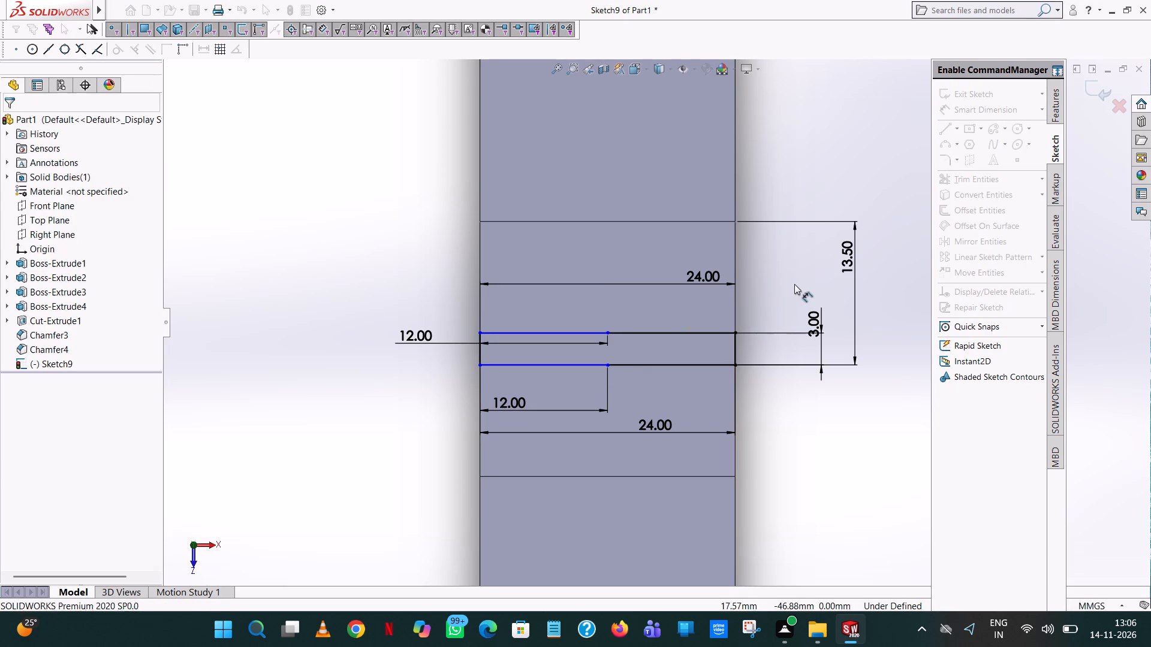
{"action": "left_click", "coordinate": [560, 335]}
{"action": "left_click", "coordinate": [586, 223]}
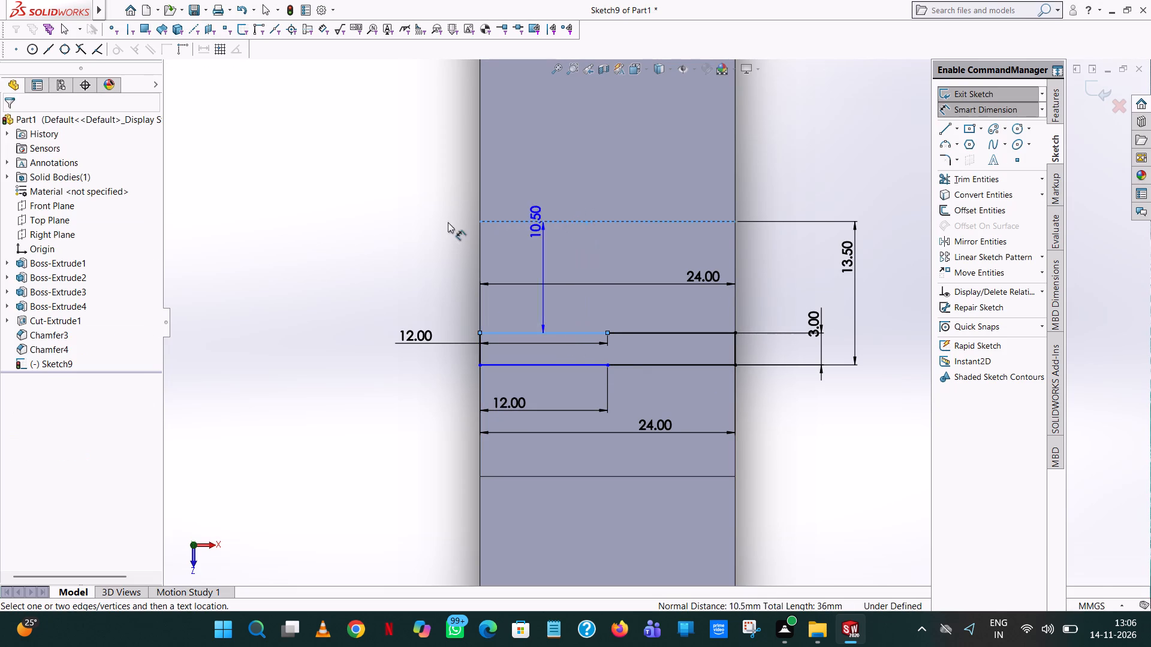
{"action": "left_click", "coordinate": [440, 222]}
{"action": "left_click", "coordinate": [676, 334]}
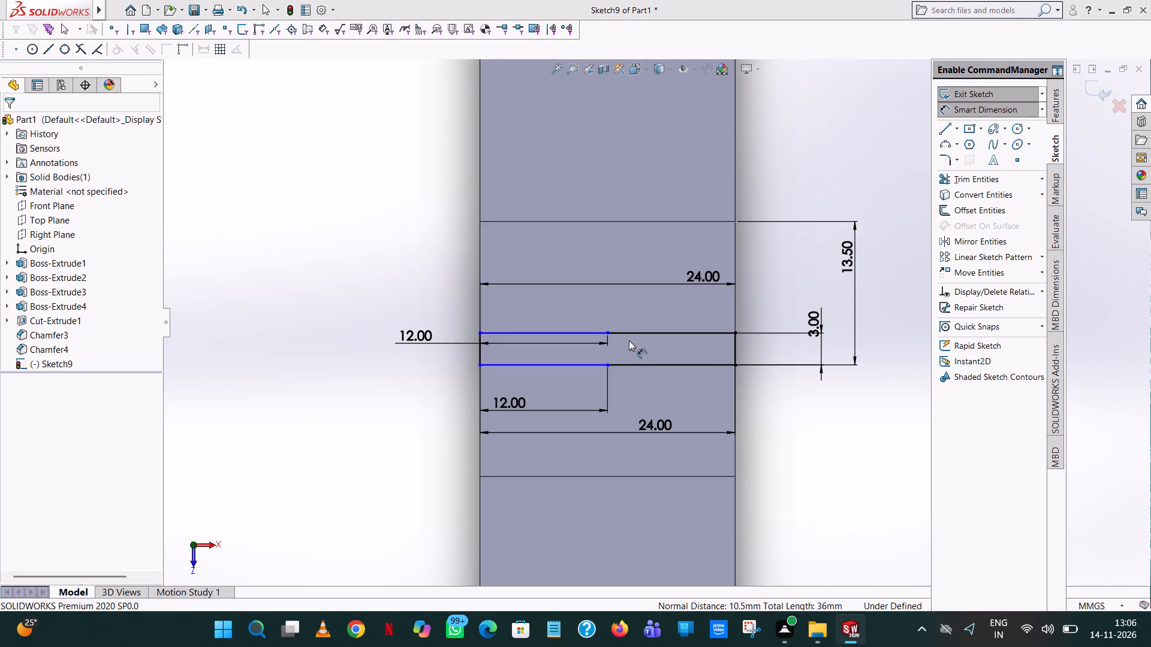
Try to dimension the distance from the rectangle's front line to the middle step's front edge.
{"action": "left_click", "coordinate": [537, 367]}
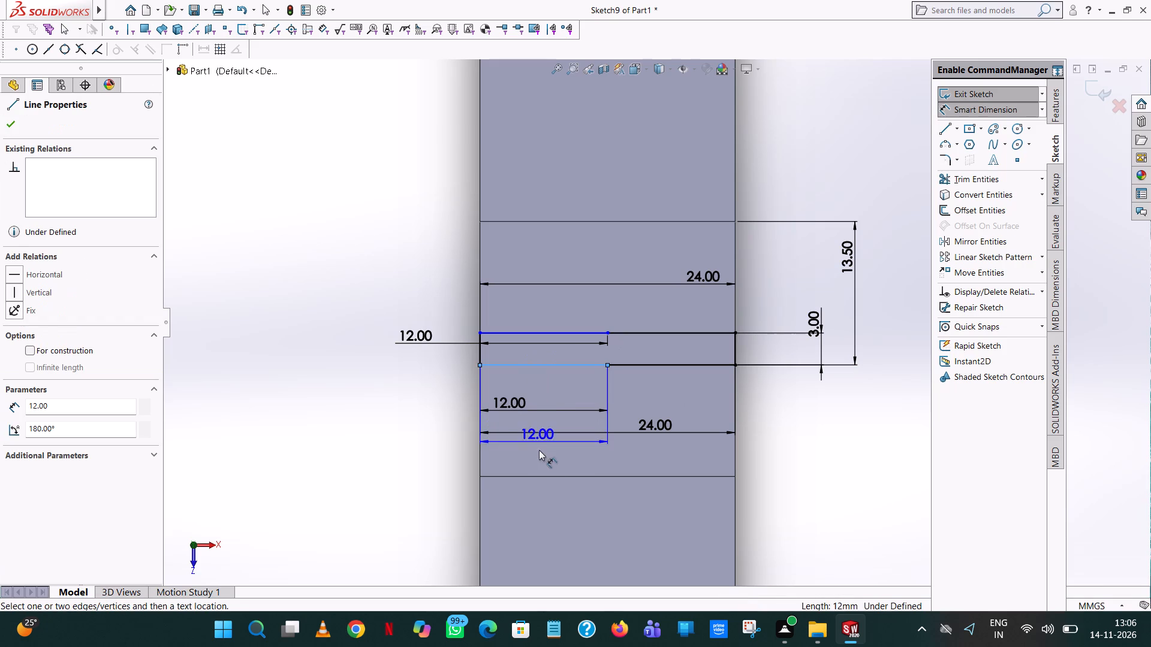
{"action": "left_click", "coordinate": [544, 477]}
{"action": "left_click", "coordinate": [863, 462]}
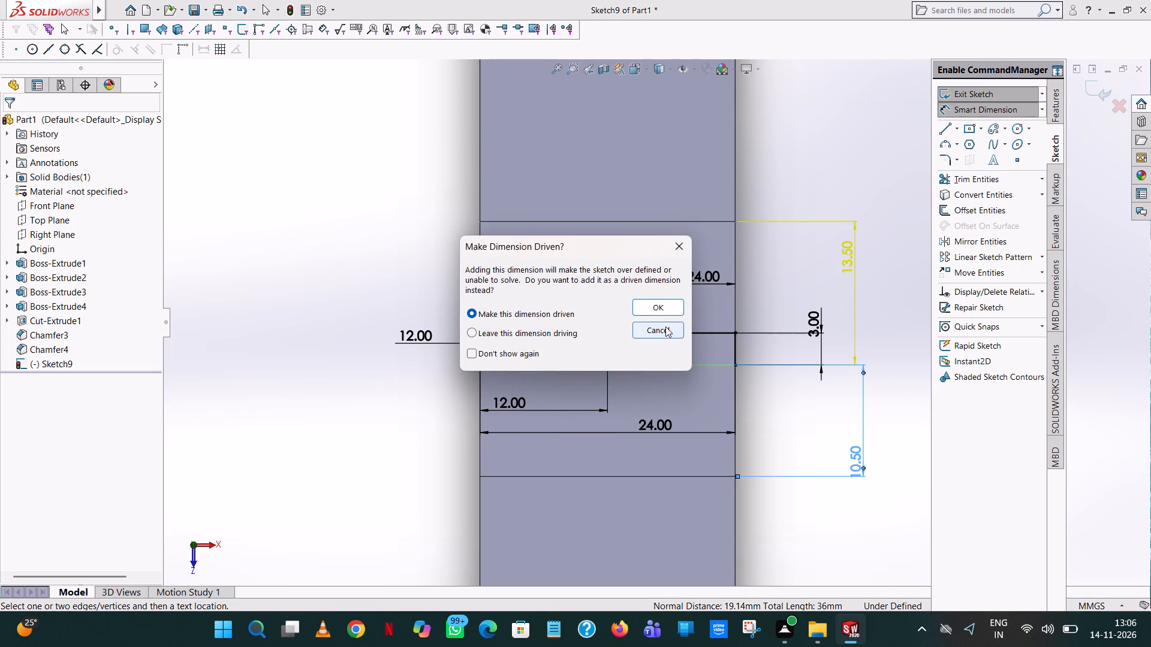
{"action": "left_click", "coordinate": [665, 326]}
Cut-extrude the 24 mm by 3 mm rectangle blind to a depth of 3 mm into the middle step.
{"action": "left_click", "coordinate": [1056, 112]}
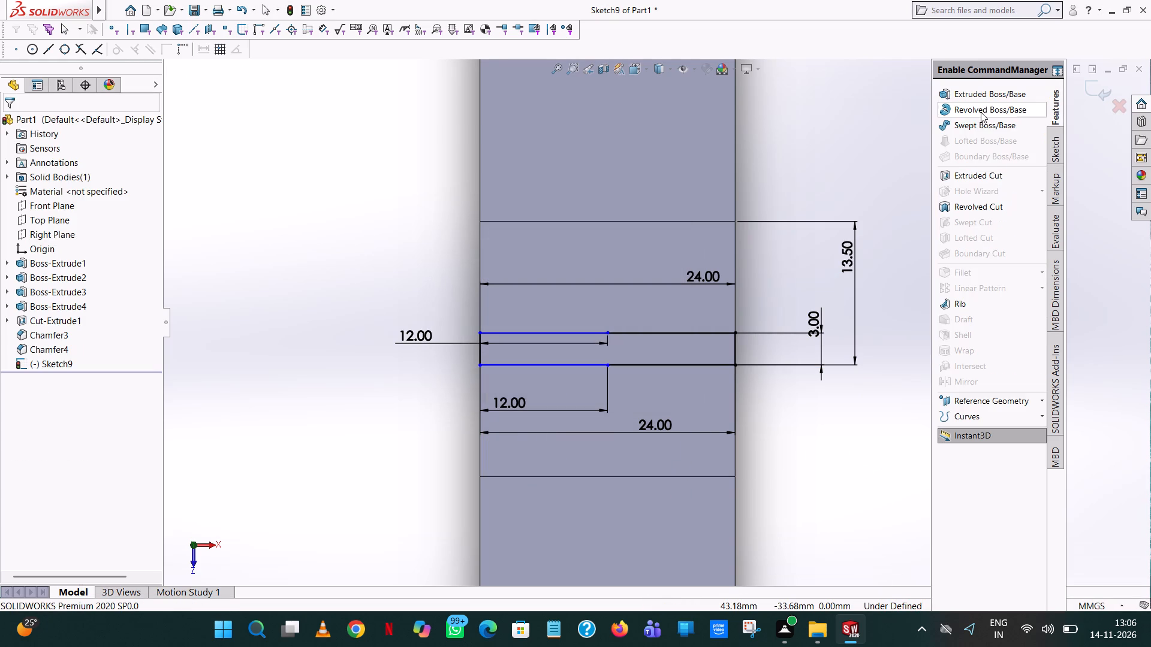
{"action": "left_click", "coordinate": [971, 172]}
{"action": "middle_click_drag", "start_coordinate": [782, 449], "coordinate": [777, 451]}
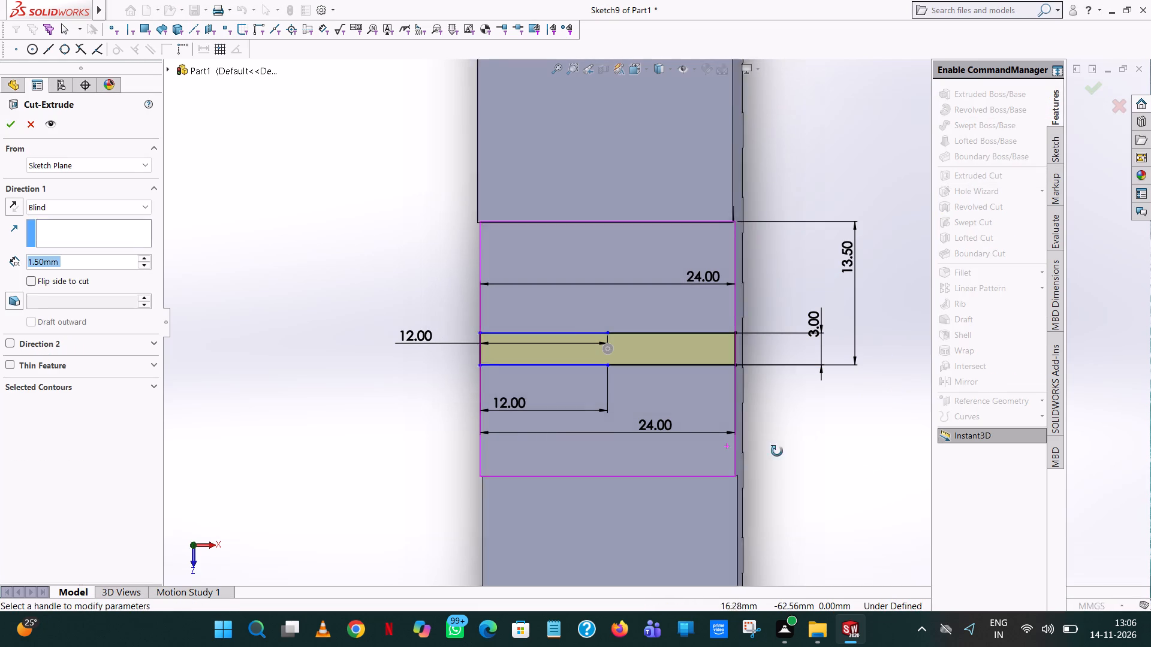
{"action": "middle_click_drag", "start_coordinate": [777, 451], "coordinate": [708, 452]}
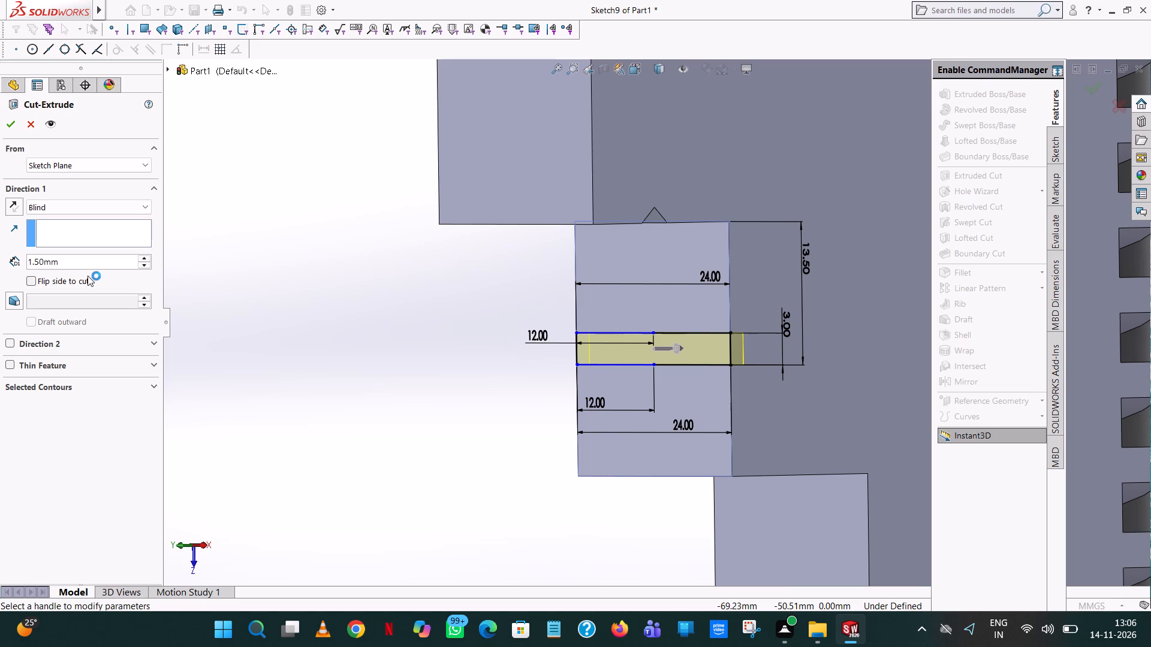
{"action": "double_click", "coordinate": [88, 270]}
{"action": "left_click", "coordinate": [63, 255]}
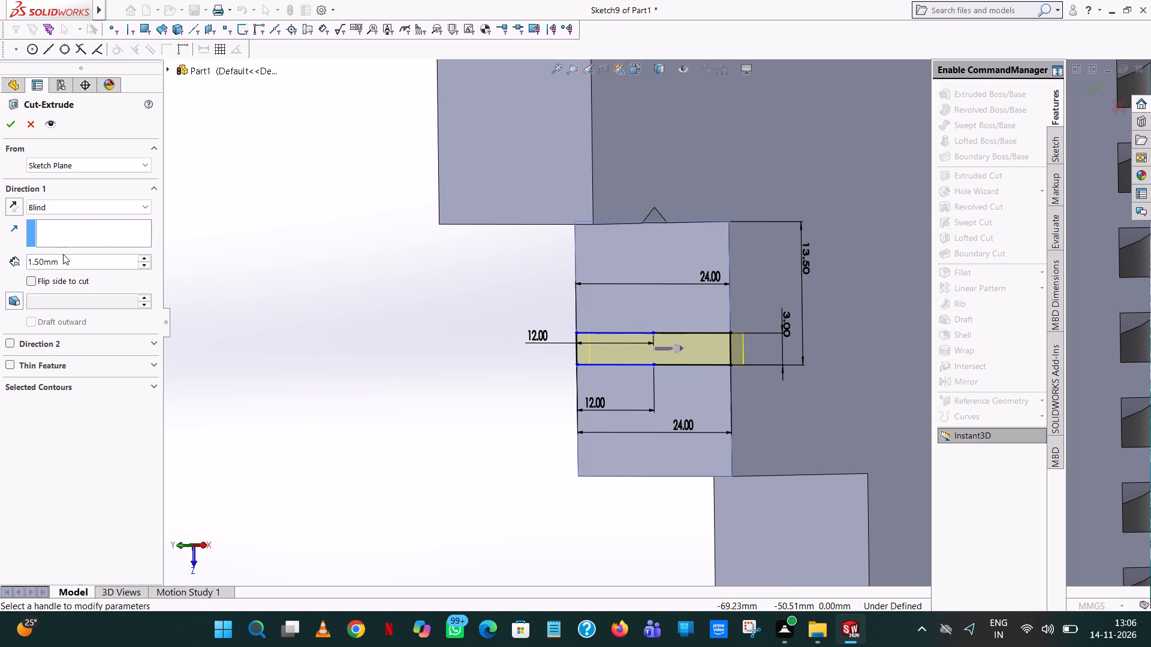
{"action": "double_click", "coordinate": [64, 261]}
{"action": "key", "text": "3"}
{"action": "key", "text": "Return"}
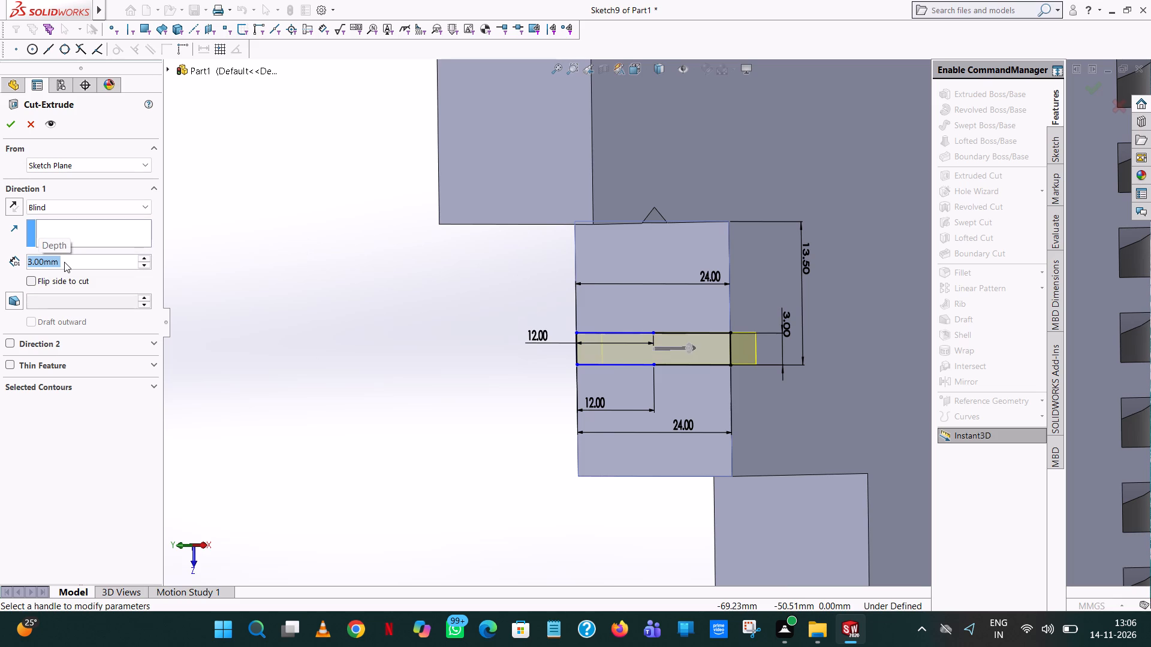
{"action": "left_click", "coordinate": [8, 123]}
{"action": "left_click", "coordinate": [366, 328]}
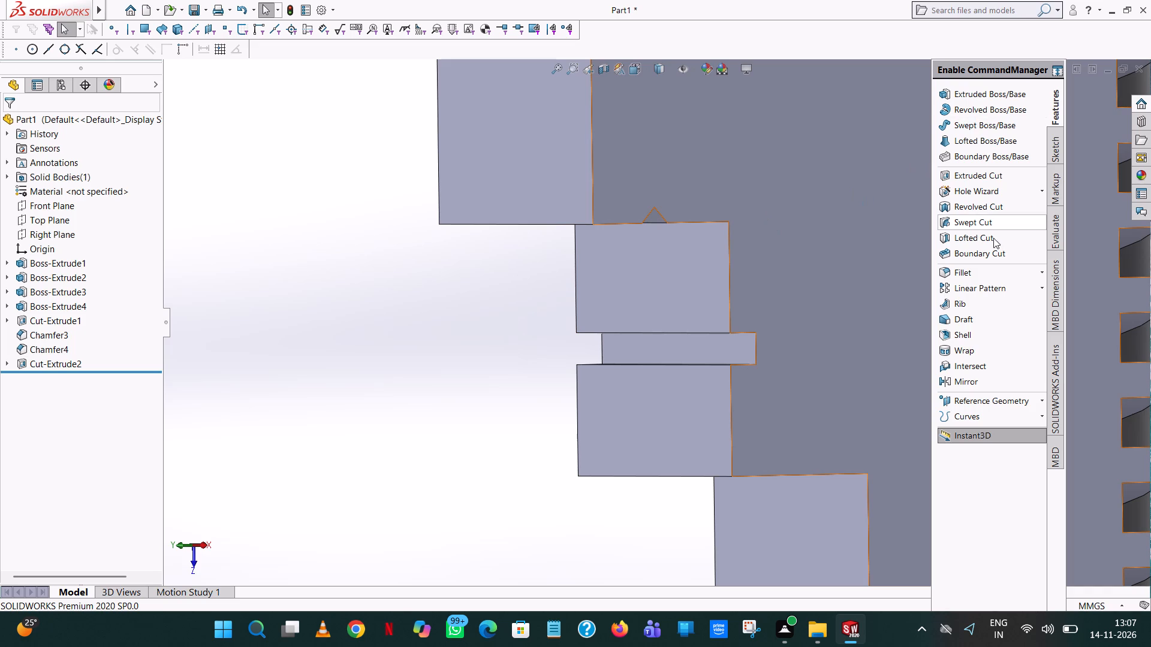
Chamfer the rear long edge of the new groove's floor on the middle step at 3 mm and 45 degrees.
{"action": "left_click", "coordinate": [1041, 272]}
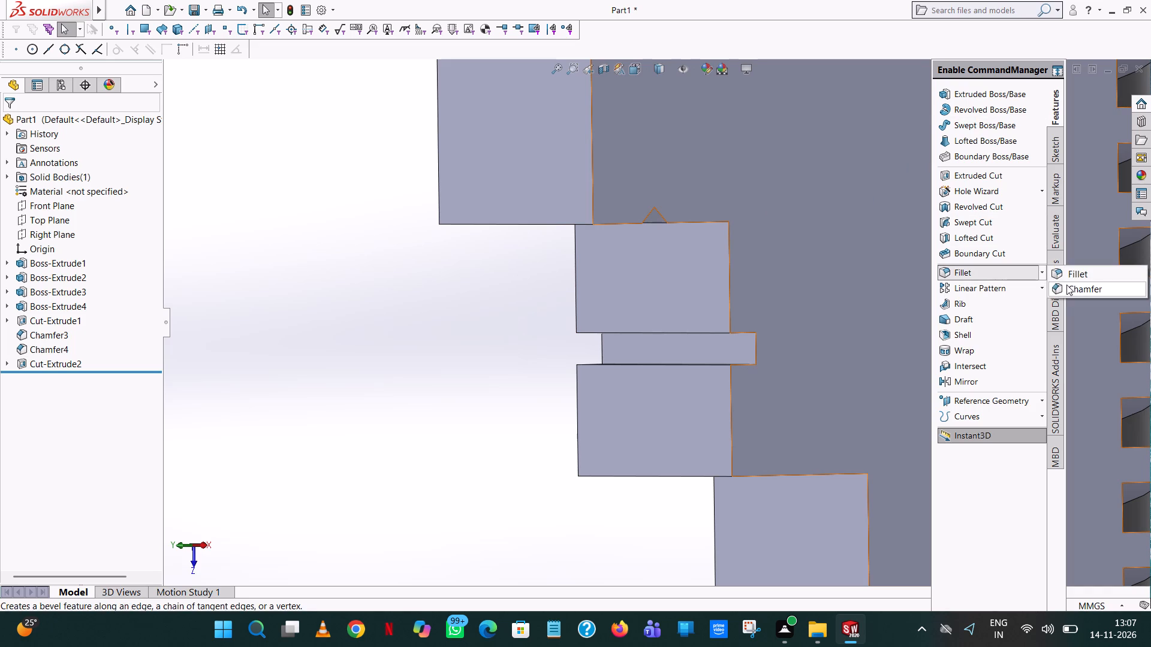
{"action": "left_click", "coordinate": [1066, 285]}
{"action": "middle_click_drag", "start_coordinate": [715, 329], "coordinate": [699, 322]}
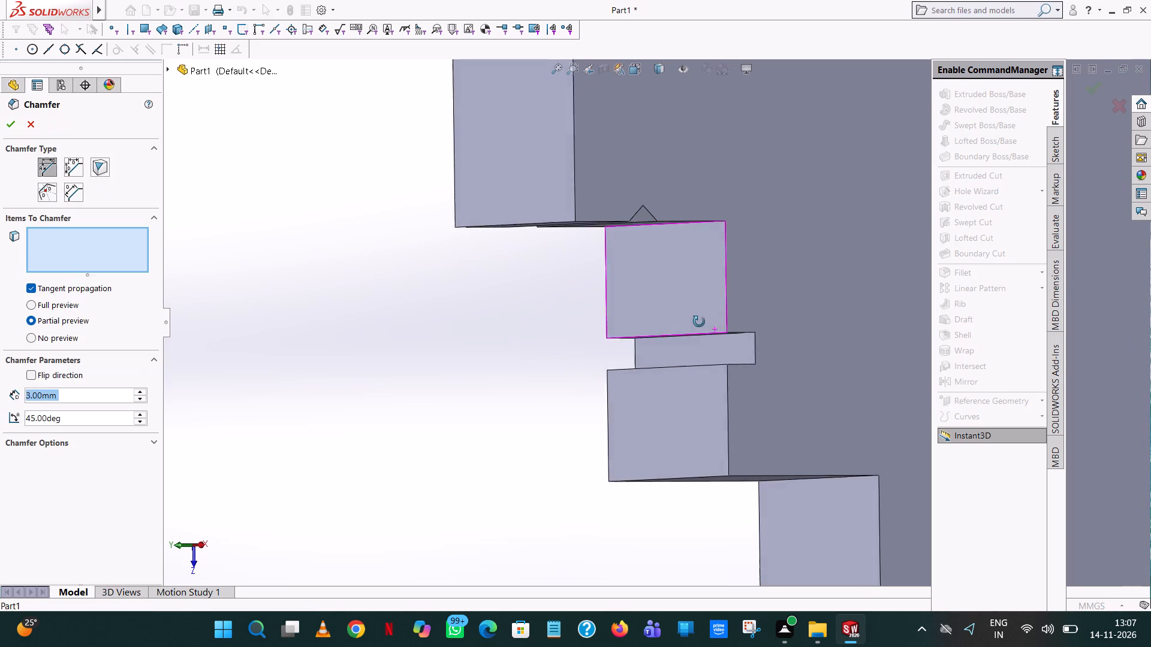
{"action": "middle_click_drag", "start_coordinate": [699, 322], "coordinate": [695, 313]}
{"action": "scroll", "coordinate": [769, 313], "scroll_direction": "down", "scroll_amount": 5}
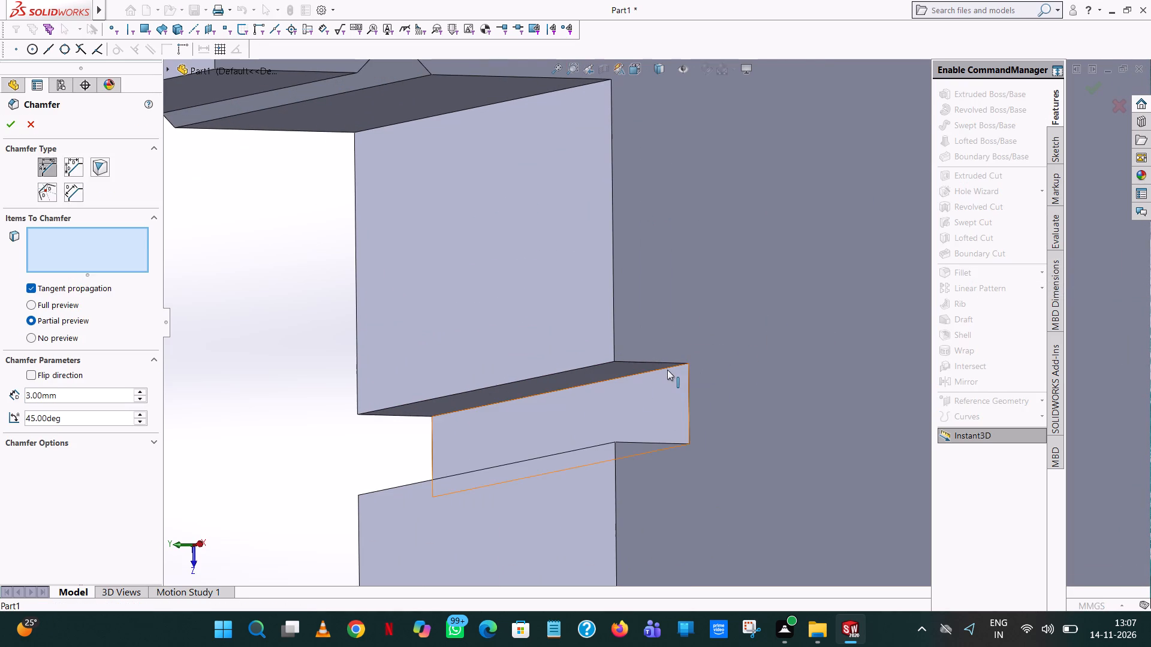
{"action": "left_click", "coordinate": [667, 370]}
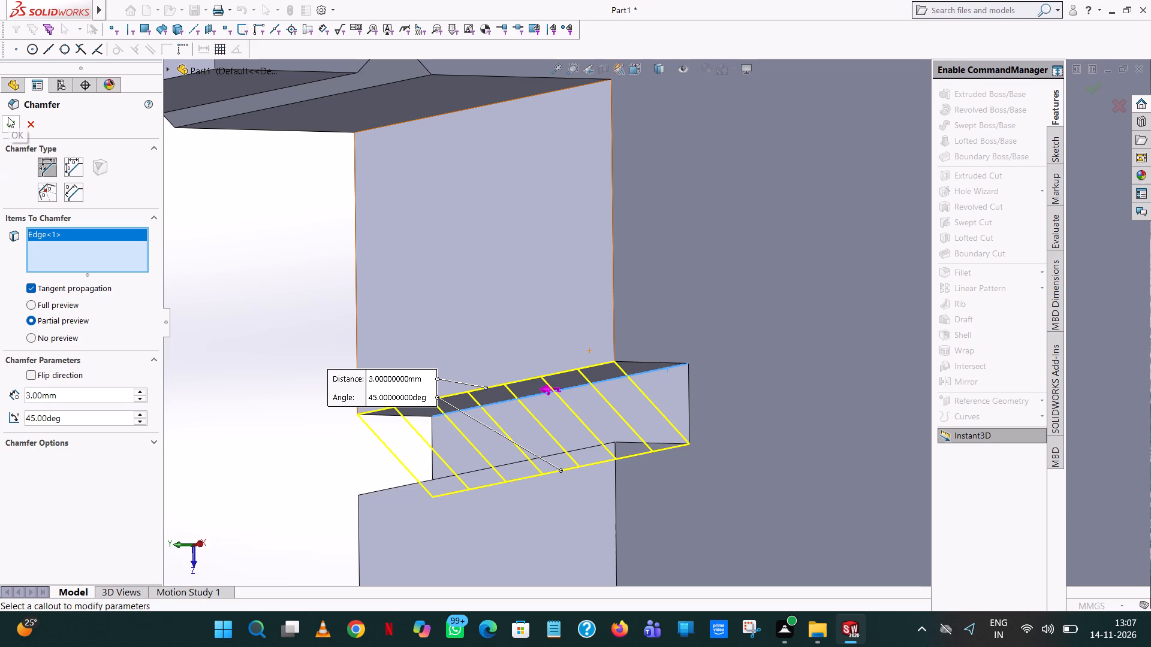
{"action": "left_click", "coordinate": [8, 117]}
{"action": "left_click", "coordinate": [228, 264]}
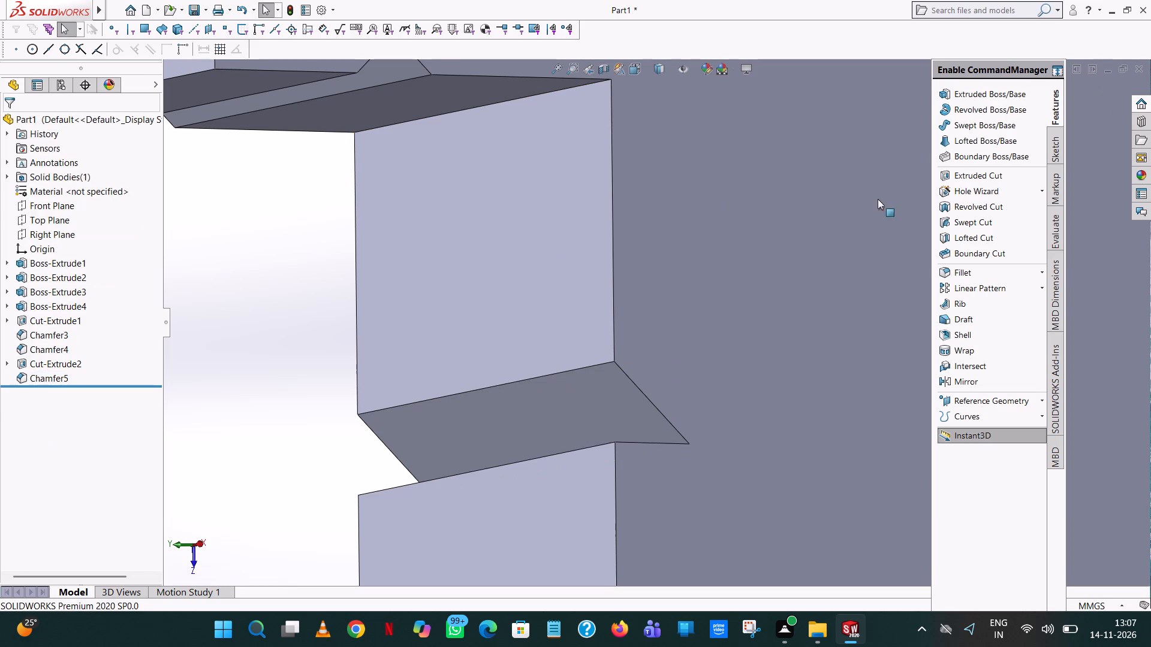
Chamfer the edge where the sloped face meets the groove's front wall at 3 mm and 45 degrees.
{"action": "left_click", "coordinate": [1042, 275]}
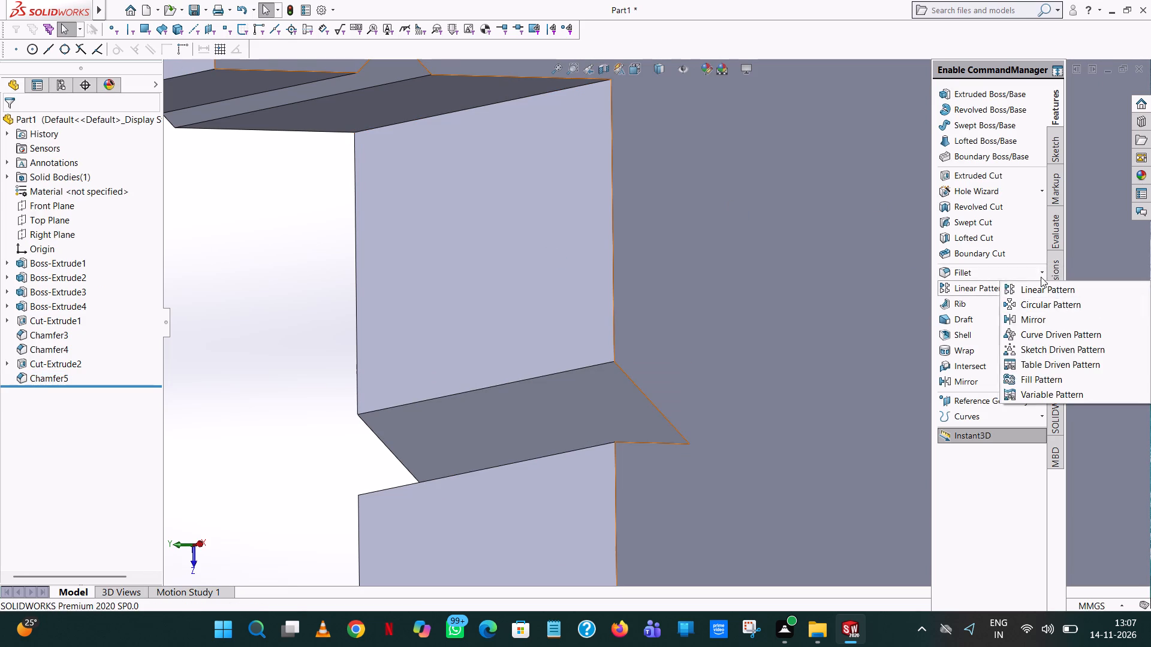
{"action": "left_click", "coordinate": [1057, 291]}
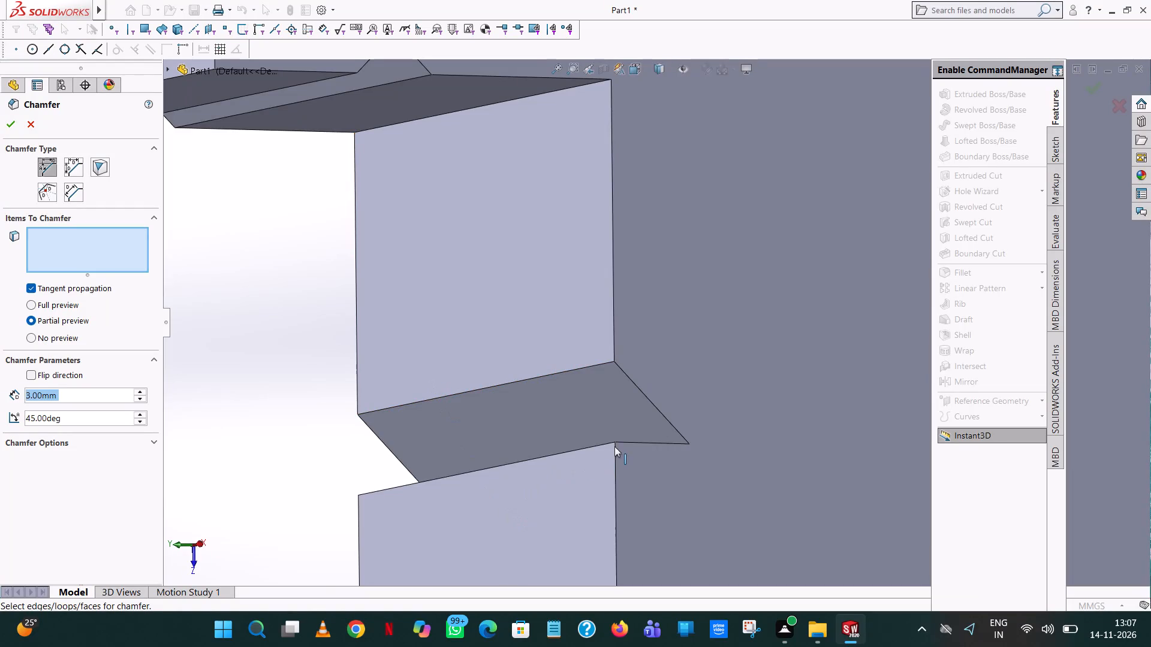
{"action": "middle_click_drag", "start_coordinate": [616, 446], "coordinate": [631, 488]}
{"action": "scroll", "coordinate": [631, 488], "scroll_direction": "down", "scroll_amount": 1}
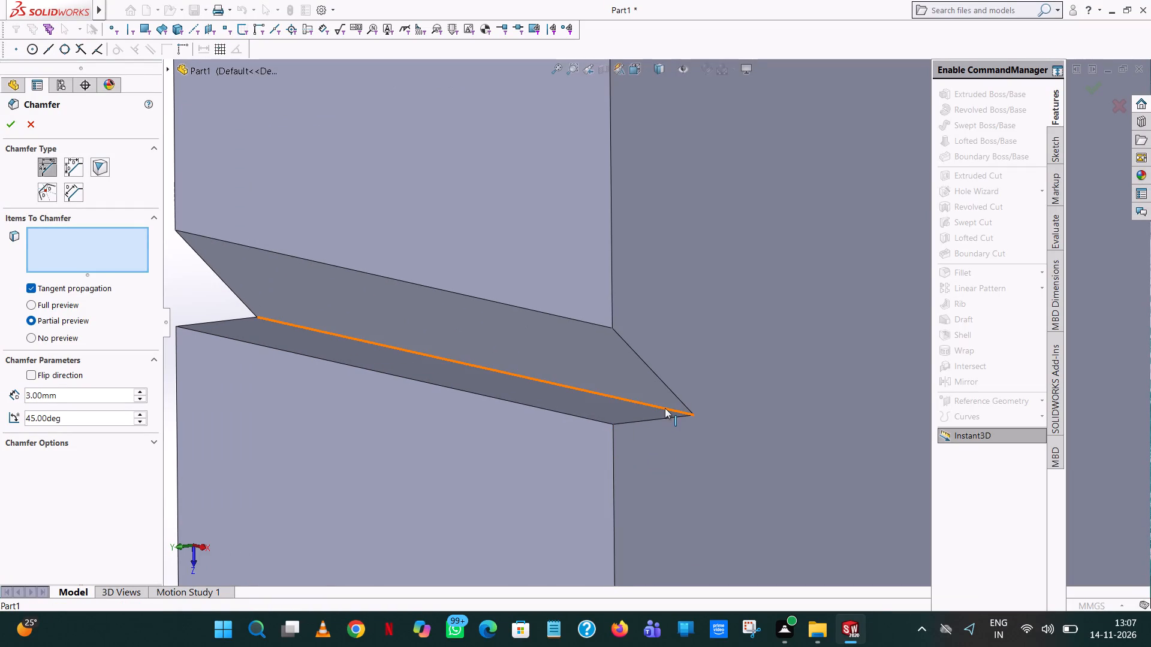
{"action": "left_click", "coordinate": [665, 407]}
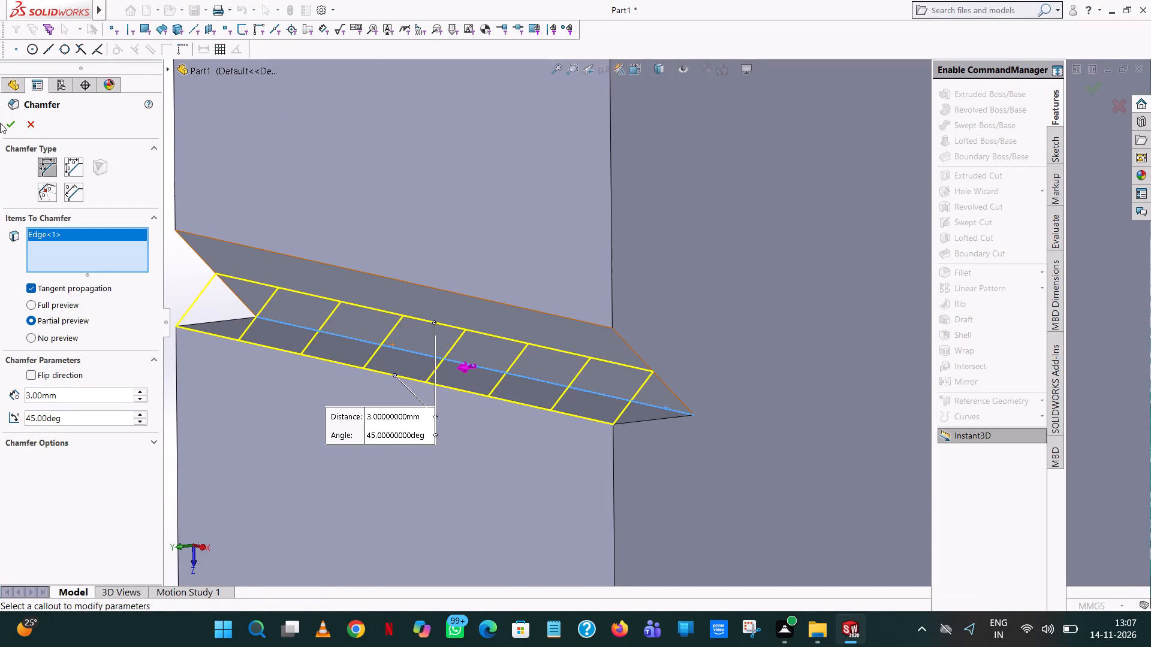
{"action": "left_click", "coordinate": [5, 122]}
Start an extruded-cut sketch on the jaw's stepped side face.
{"action": "scroll", "coordinate": [470, 244], "scroll_direction": "up", "scroll_amount": 9}
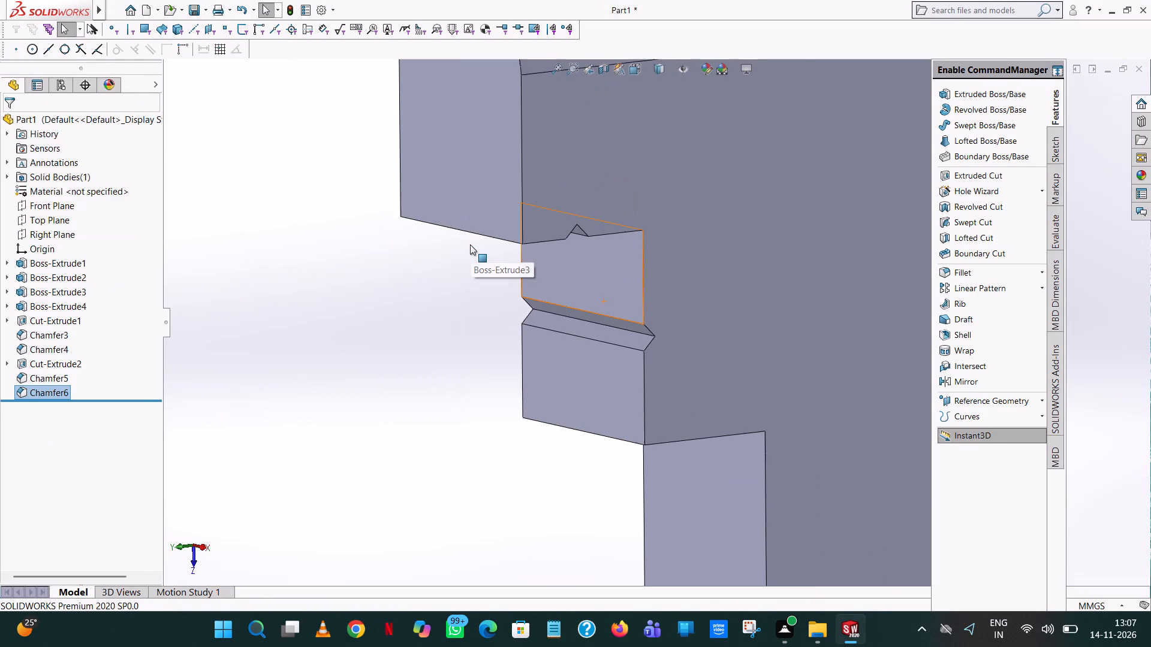
{"action": "scroll", "coordinate": [721, 341], "scroll_direction": "up", "scroll_amount": 1}
{"action": "middle_click_drag", "start_coordinate": [721, 341], "coordinate": [658, 350]}
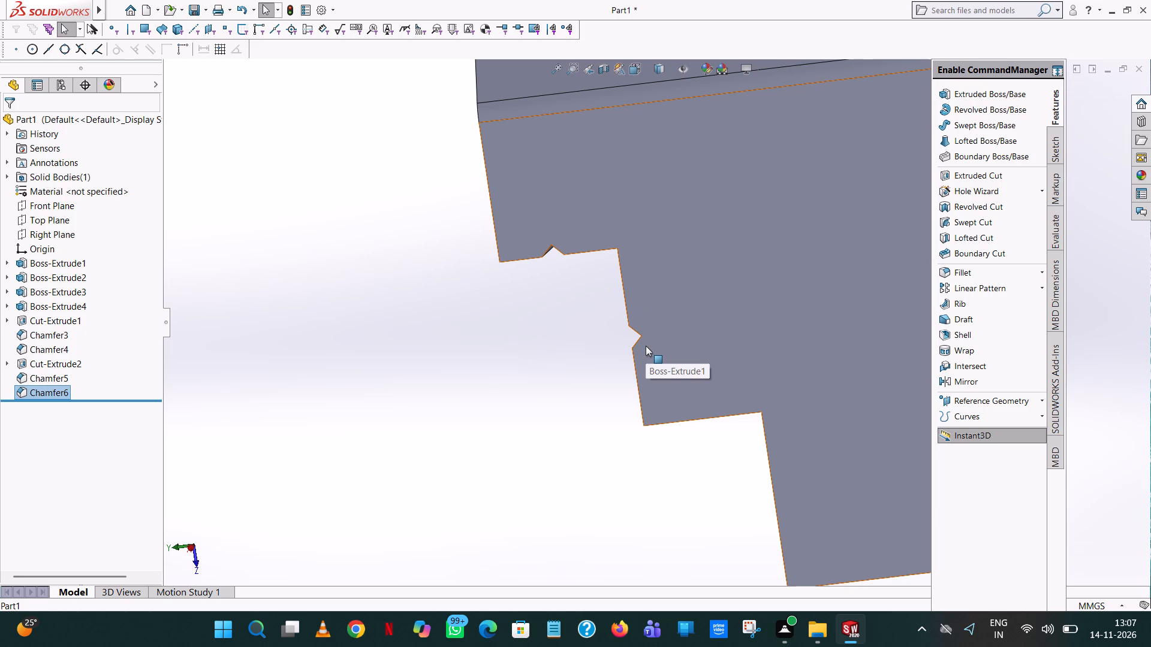
{"action": "scroll", "coordinate": [655, 349], "scroll_direction": "down", "scroll_amount": 5}
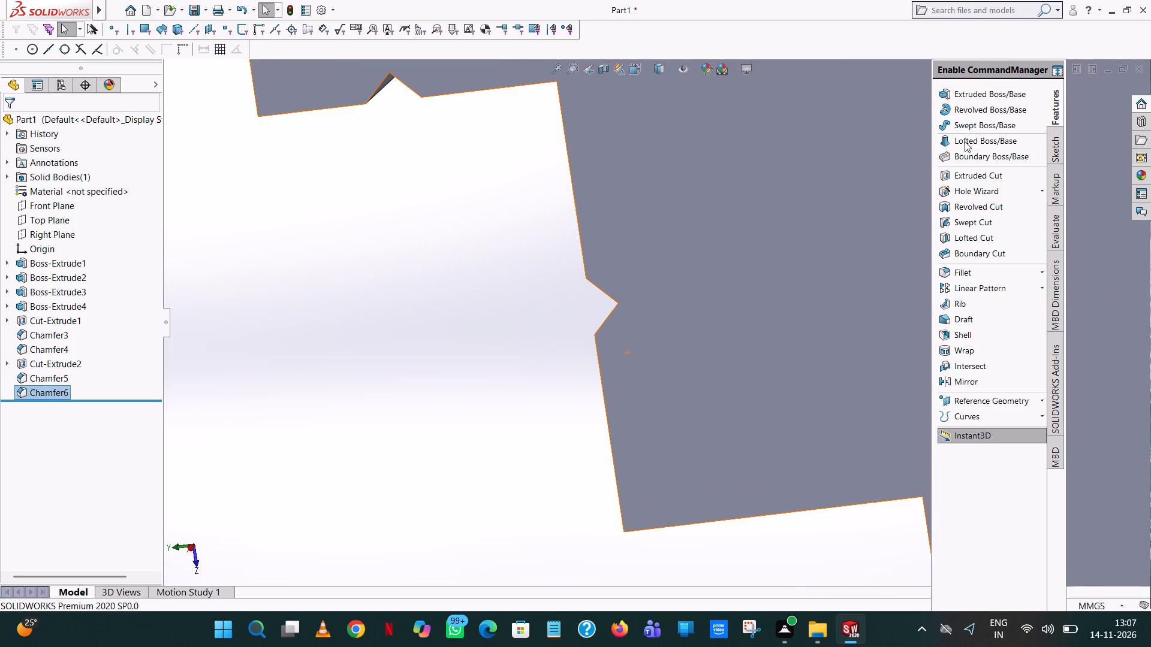
{"action": "left_click", "coordinate": [965, 177]}
{"action": "left_click", "coordinate": [683, 249]}
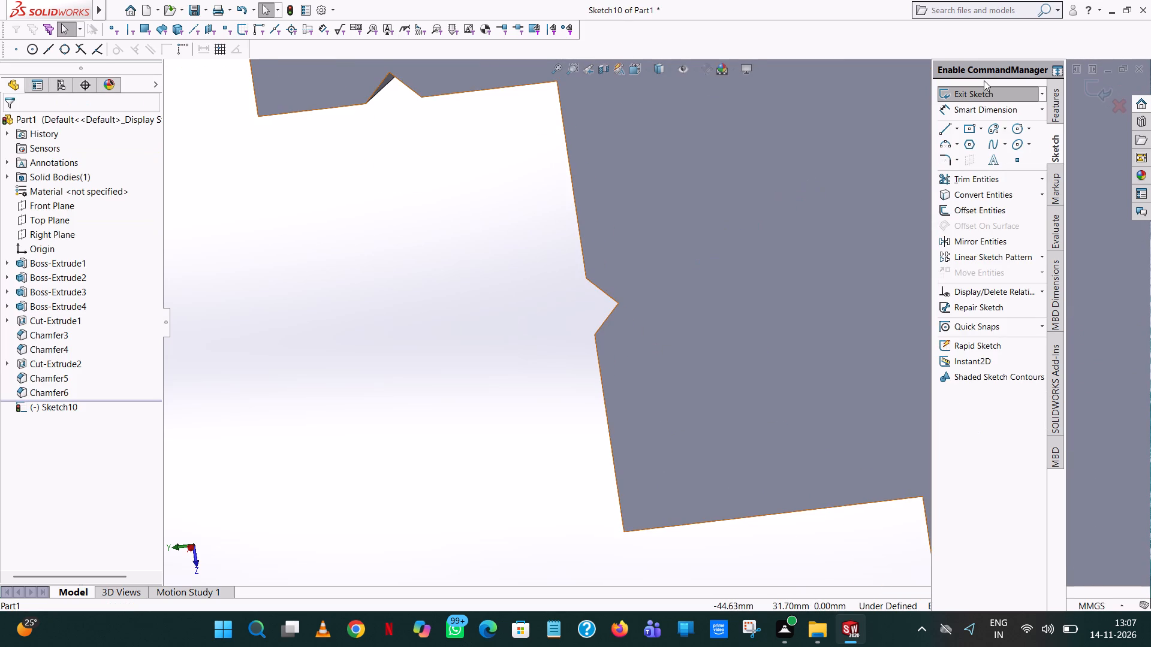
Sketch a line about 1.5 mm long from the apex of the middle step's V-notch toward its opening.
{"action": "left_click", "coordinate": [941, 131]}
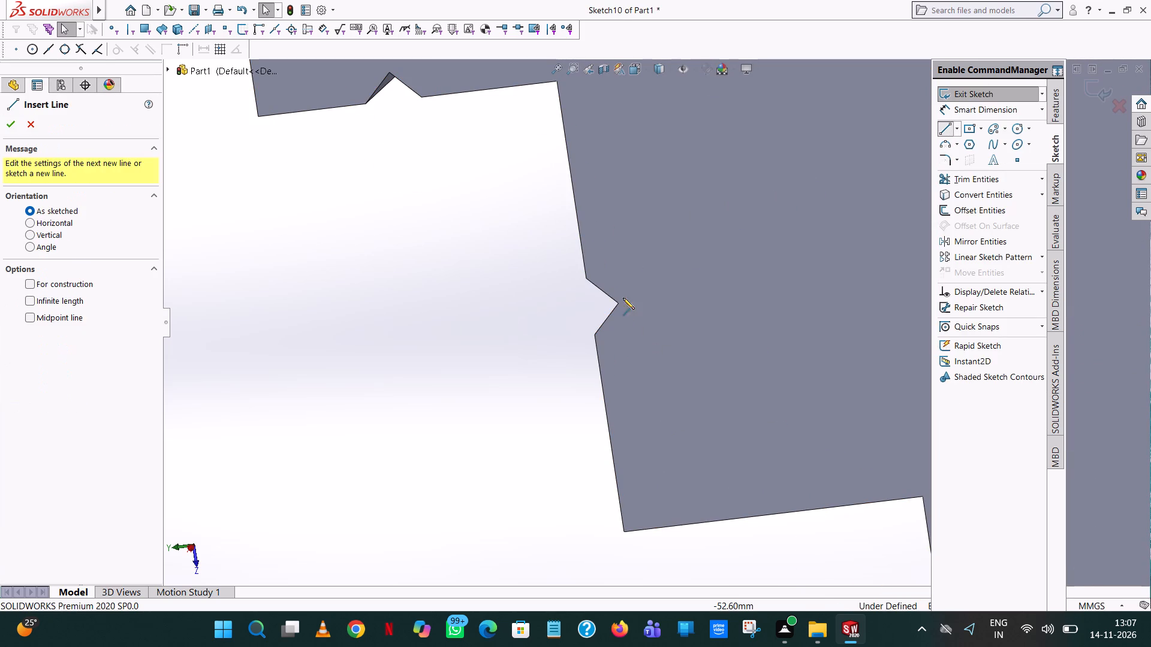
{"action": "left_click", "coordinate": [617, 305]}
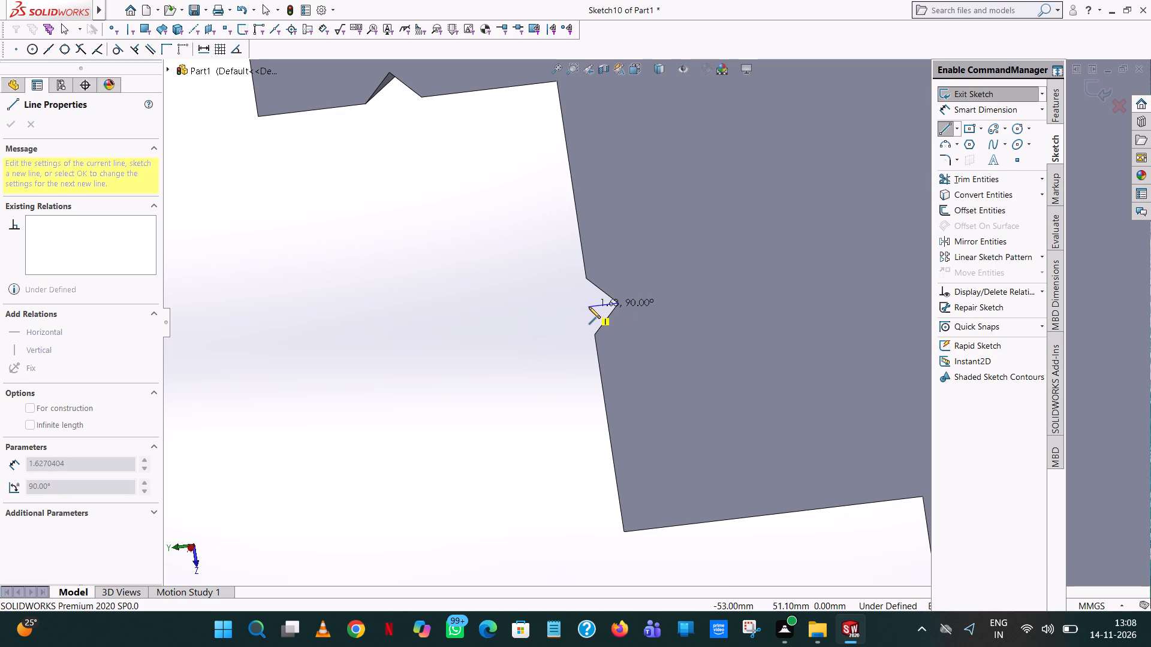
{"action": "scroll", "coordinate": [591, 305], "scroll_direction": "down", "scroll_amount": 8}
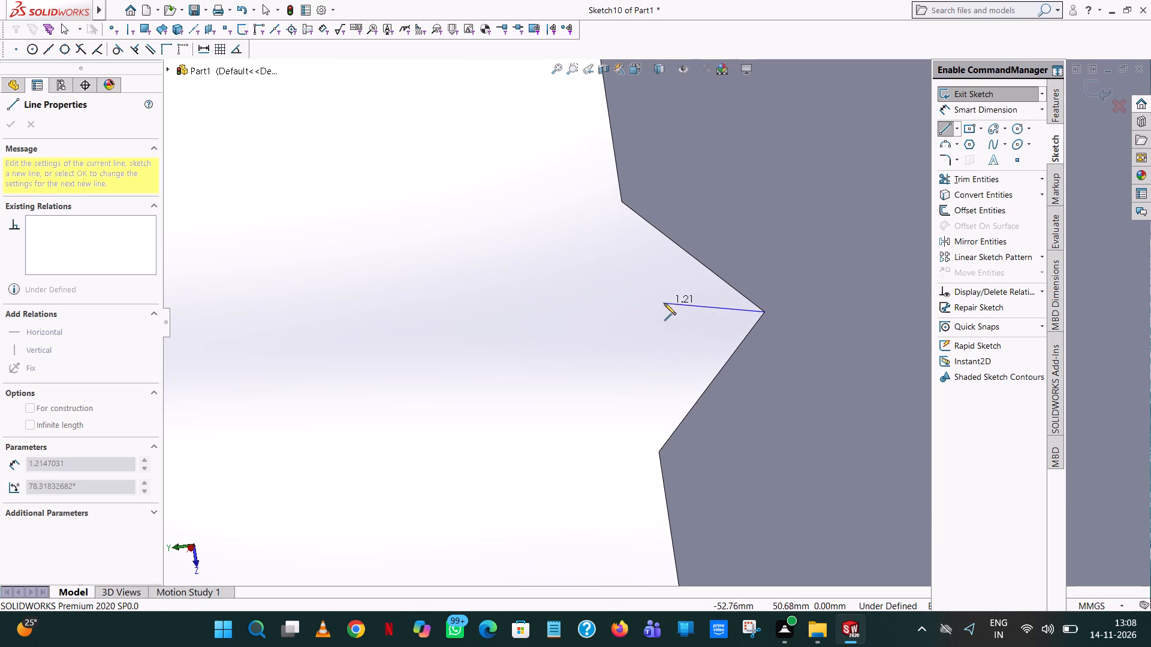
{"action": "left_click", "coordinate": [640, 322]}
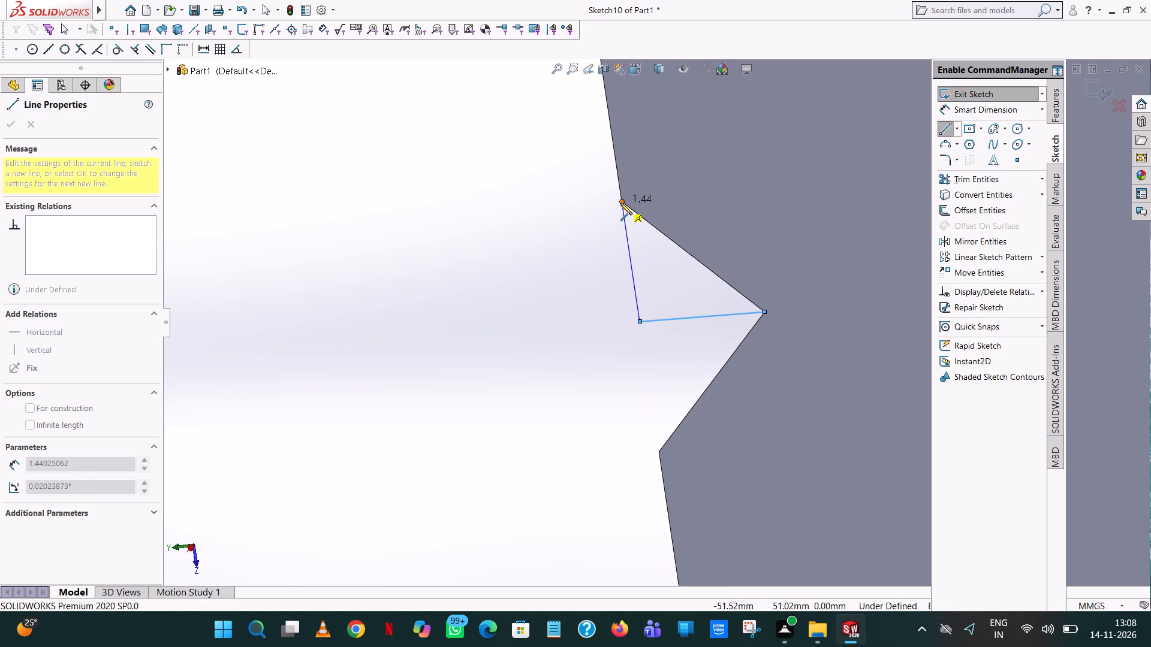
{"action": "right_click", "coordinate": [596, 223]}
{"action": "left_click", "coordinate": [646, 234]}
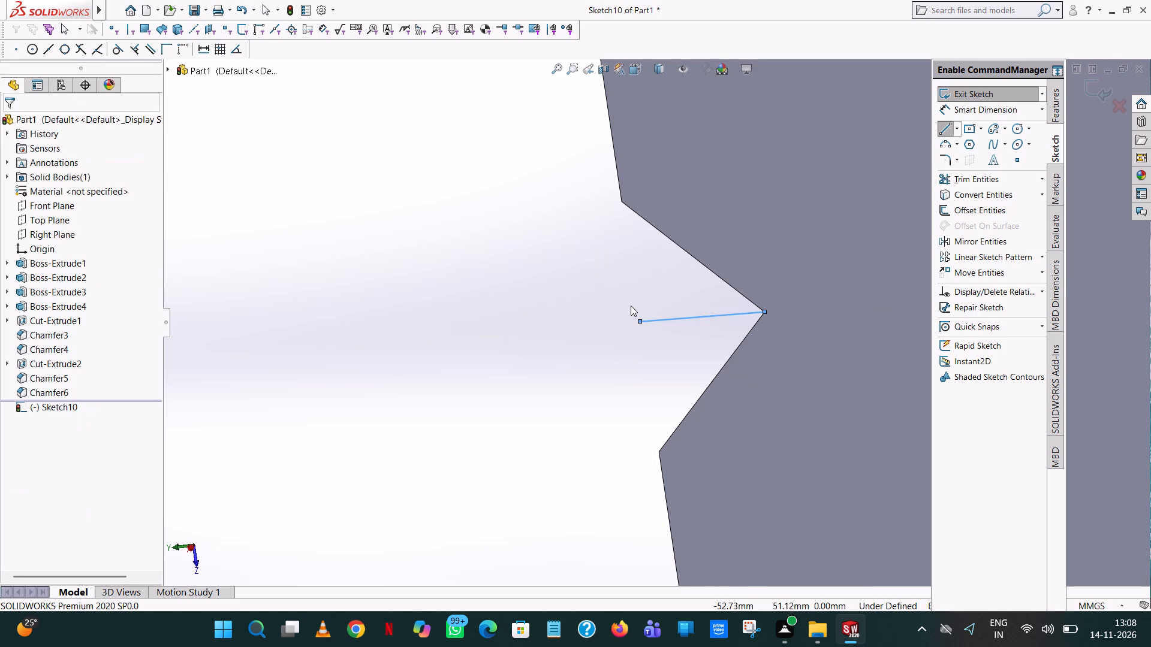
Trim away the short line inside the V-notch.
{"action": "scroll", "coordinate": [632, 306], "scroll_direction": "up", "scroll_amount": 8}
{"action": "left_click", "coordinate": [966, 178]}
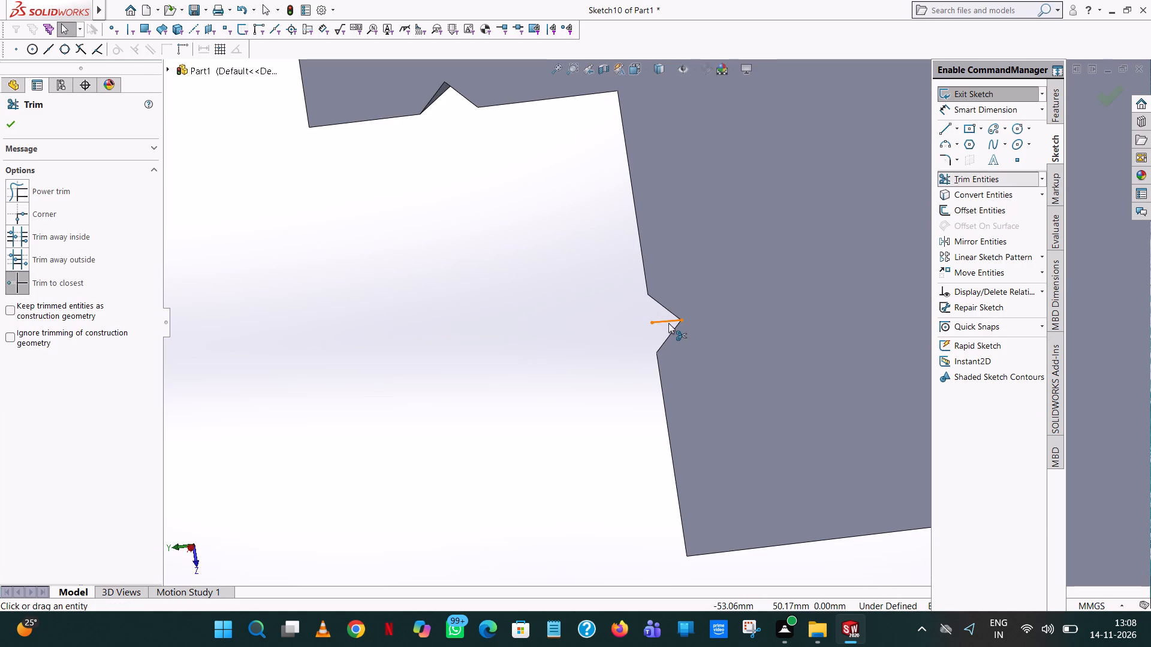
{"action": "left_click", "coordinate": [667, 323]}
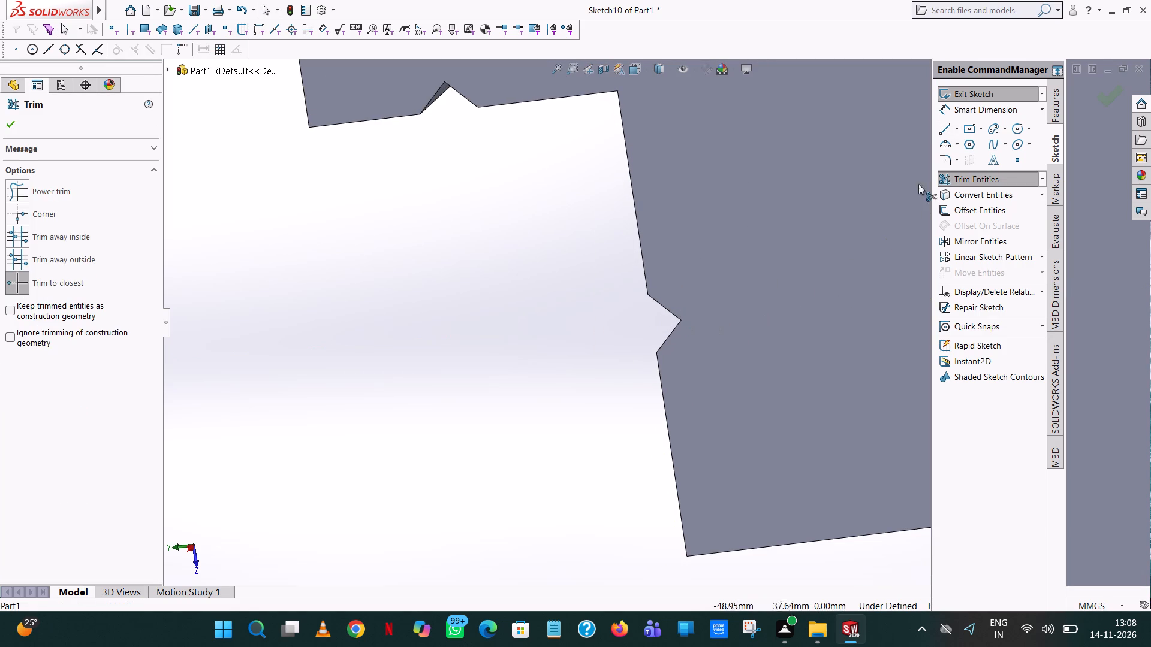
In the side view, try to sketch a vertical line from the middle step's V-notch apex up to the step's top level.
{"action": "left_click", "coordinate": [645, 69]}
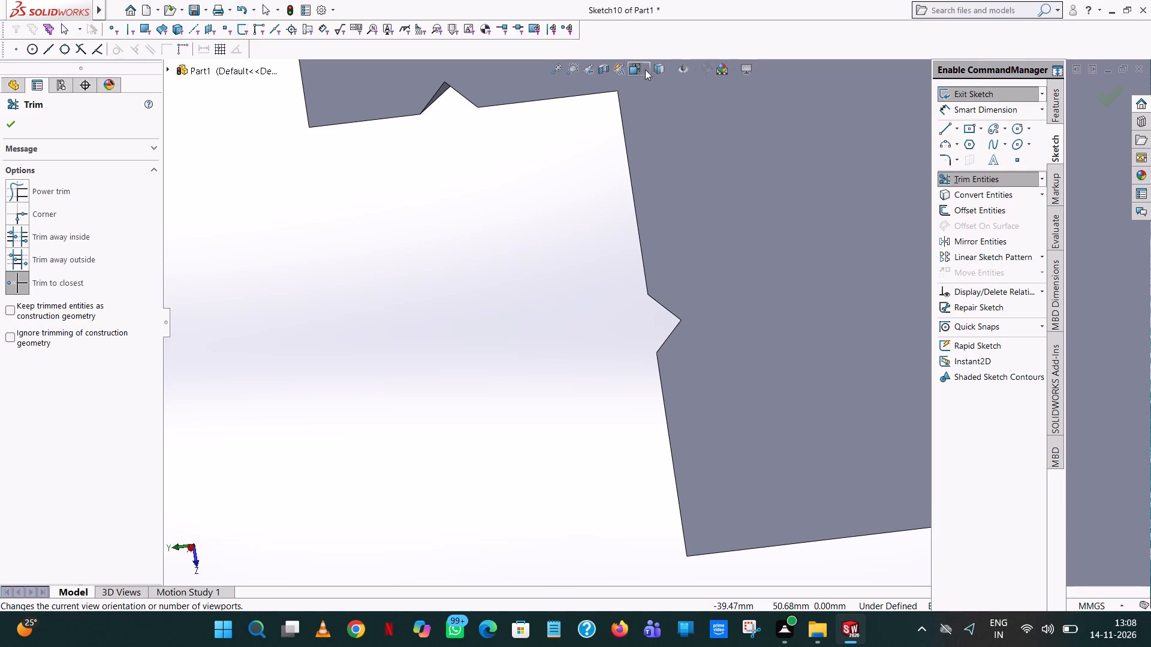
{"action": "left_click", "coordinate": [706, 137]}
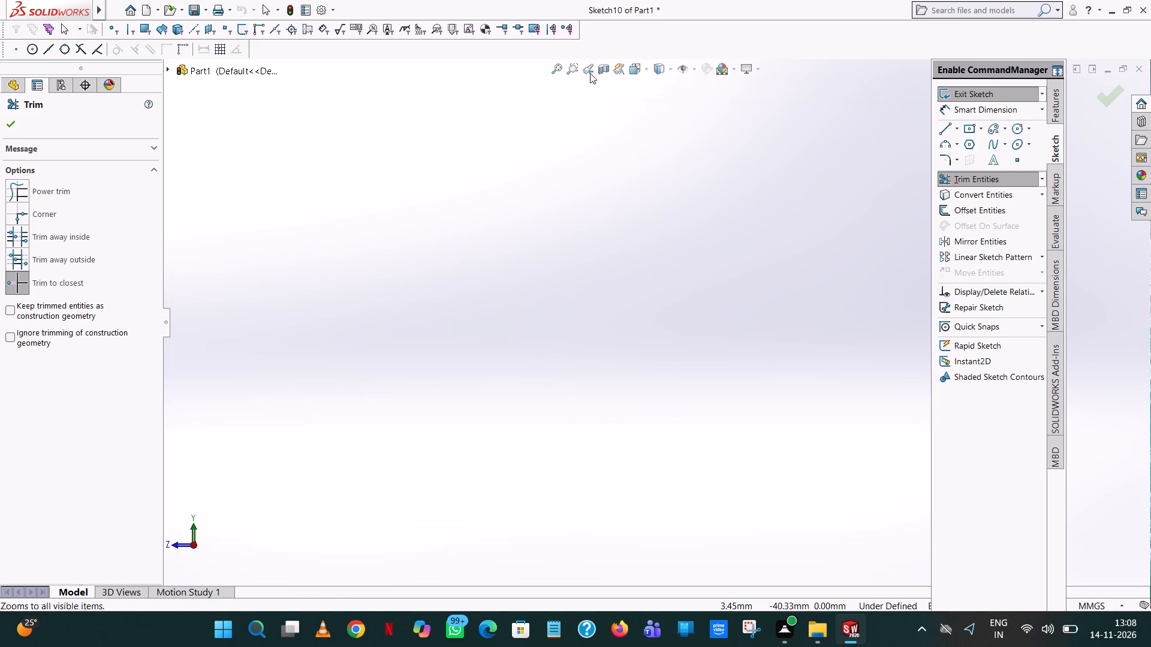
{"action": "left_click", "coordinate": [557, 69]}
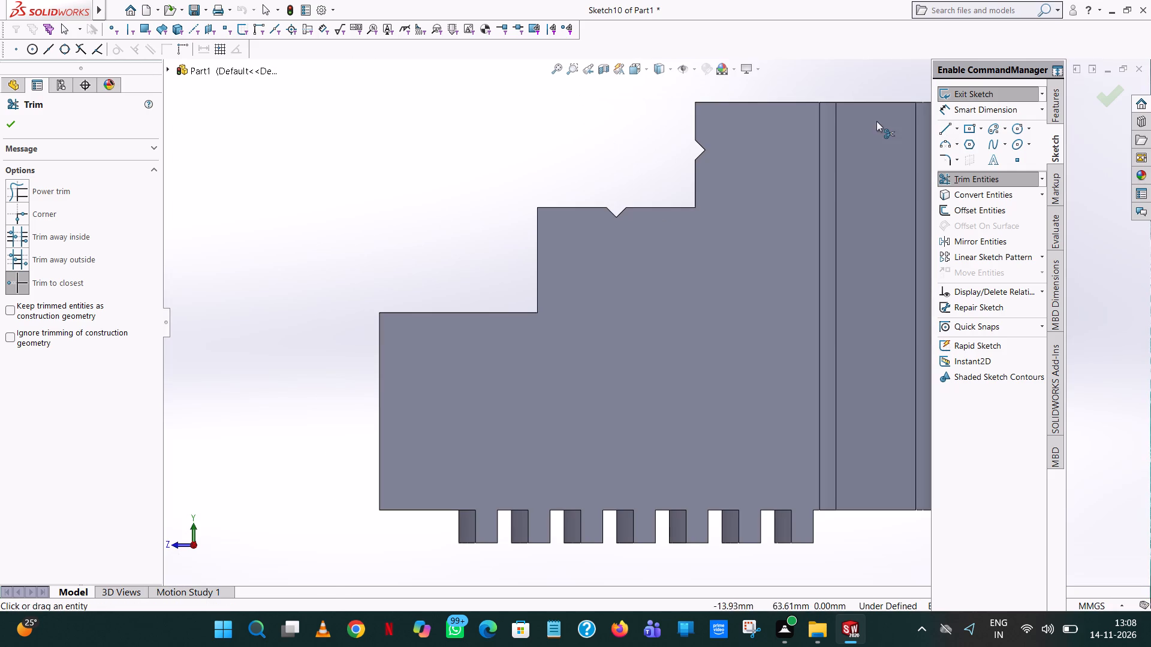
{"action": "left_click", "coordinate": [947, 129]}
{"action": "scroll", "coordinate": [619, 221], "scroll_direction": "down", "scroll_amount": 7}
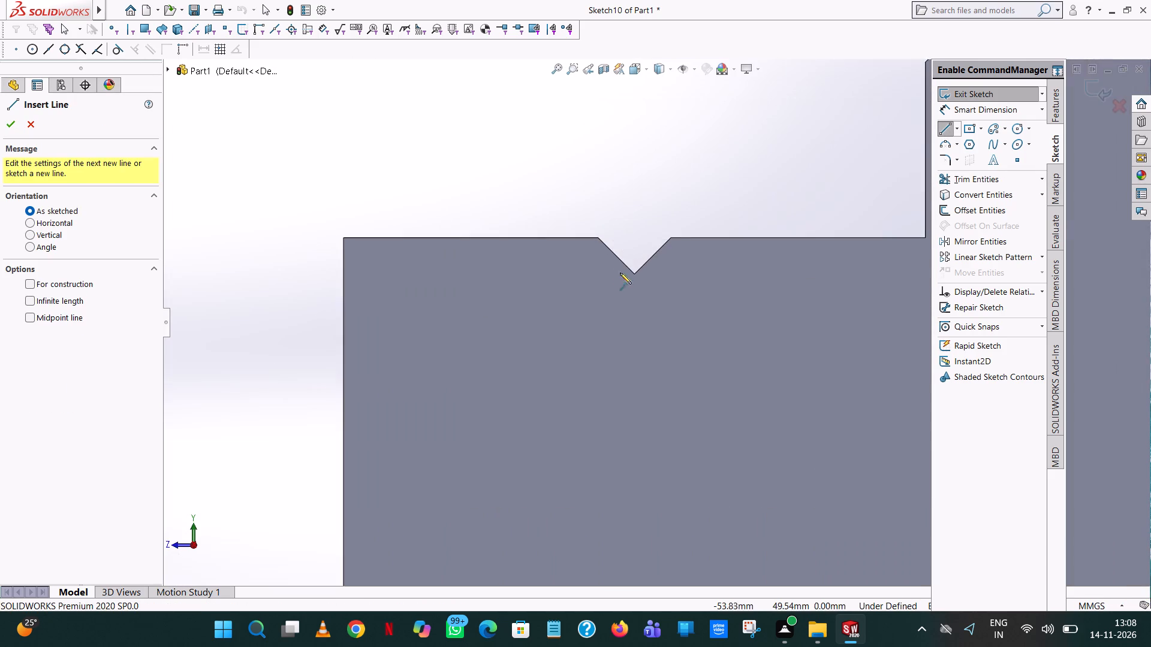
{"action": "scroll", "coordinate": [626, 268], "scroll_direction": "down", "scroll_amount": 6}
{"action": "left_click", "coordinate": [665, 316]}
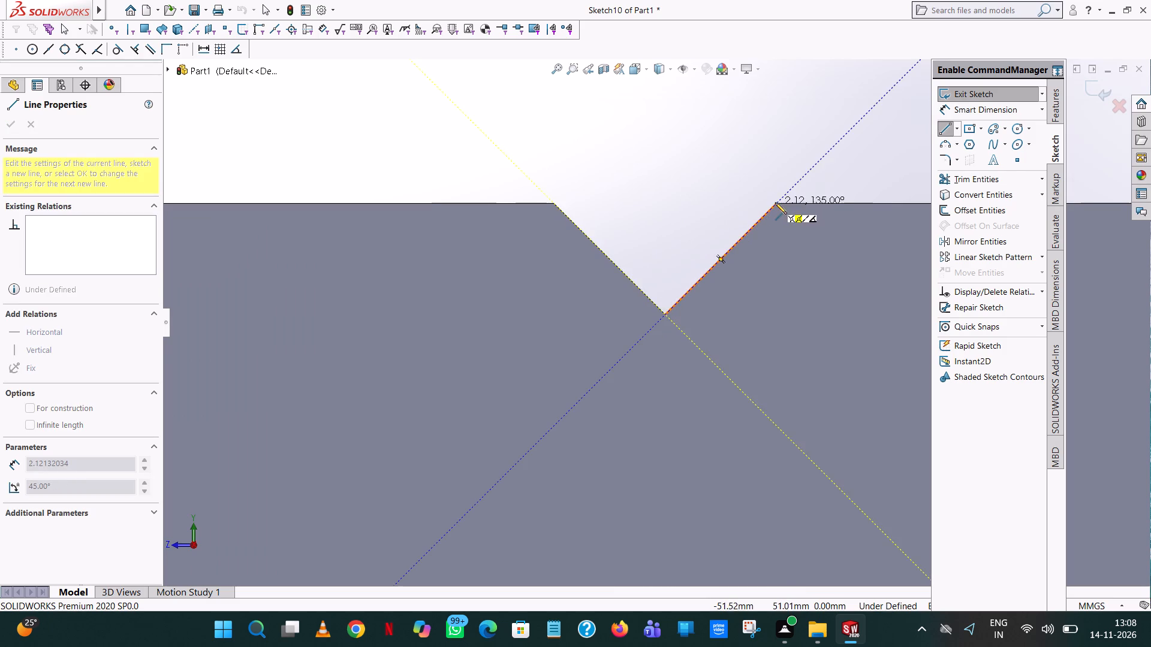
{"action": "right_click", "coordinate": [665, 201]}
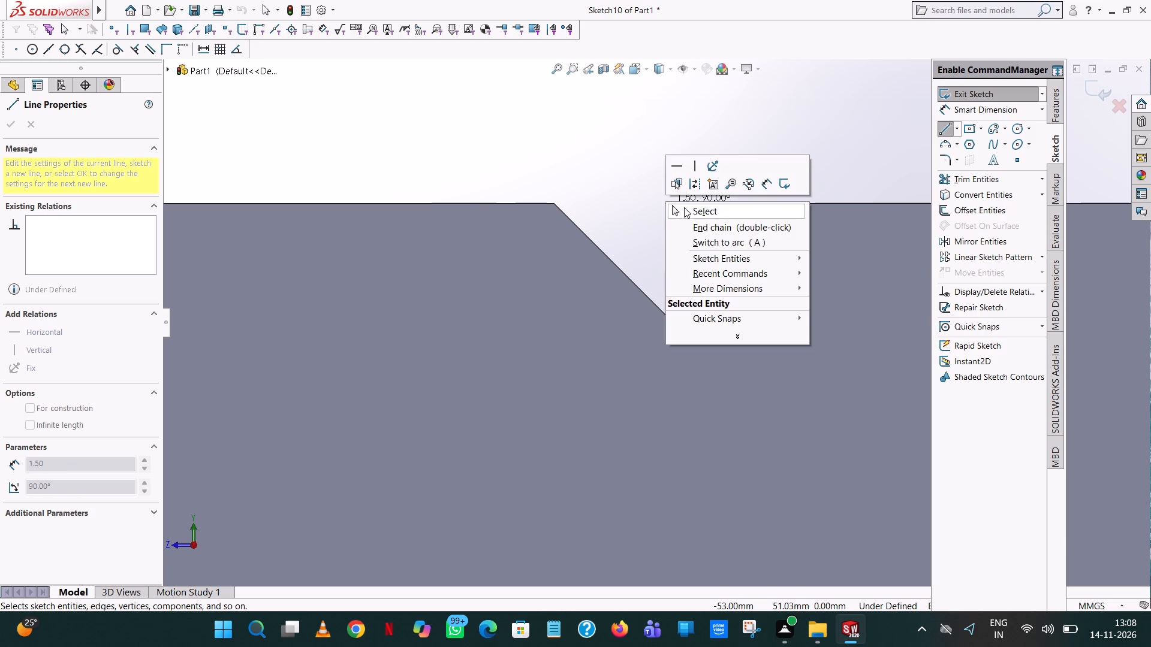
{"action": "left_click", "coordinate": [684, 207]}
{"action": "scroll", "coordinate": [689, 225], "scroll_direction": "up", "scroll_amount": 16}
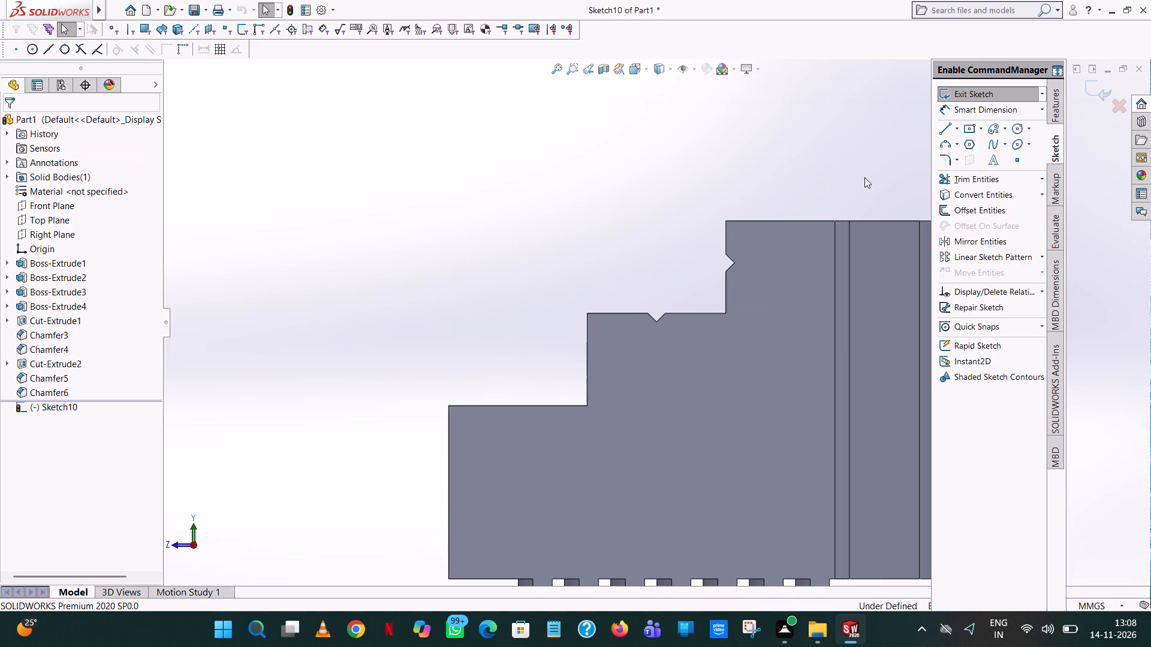
Exit the empty sketch on the jaw's stepped side face without cutting anything.
{"action": "scroll", "coordinate": [474, 263], "scroll_direction": "up", "scroll_amount": 1}
{"action": "middle_click_drag", "start_coordinate": [474, 265], "coordinate": [567, 282]}
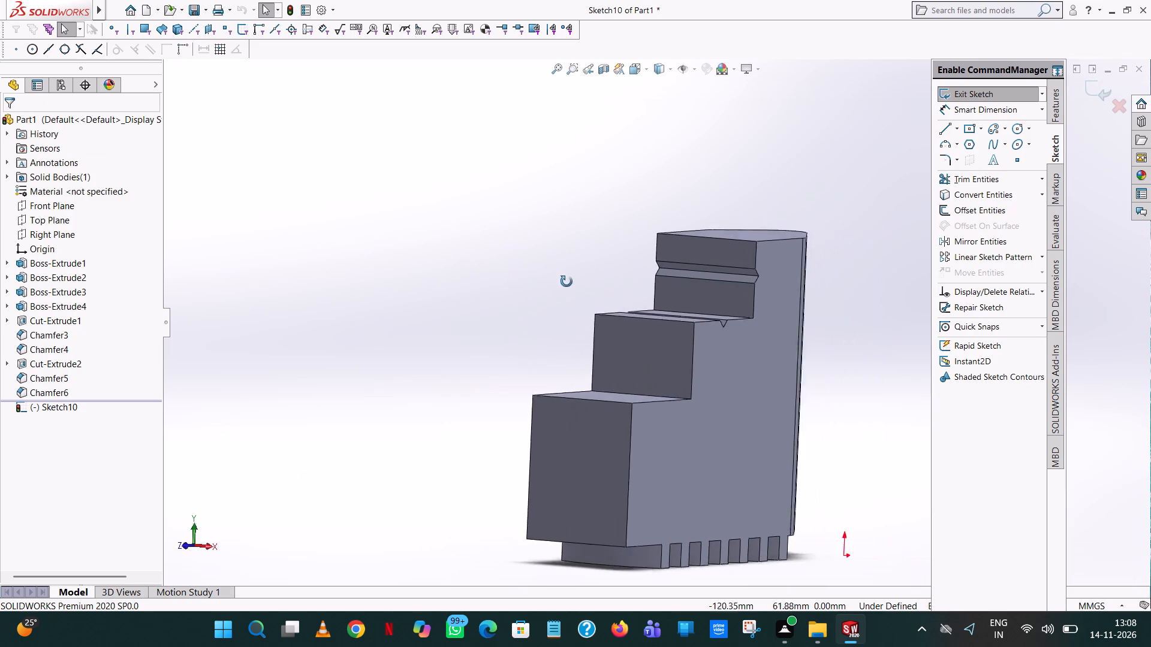
{"action": "middle_click_drag", "start_coordinate": [567, 282], "coordinate": [608, 310]}
{"action": "middle_click_drag", "start_coordinate": [571, 251], "coordinate": [551, 253]}
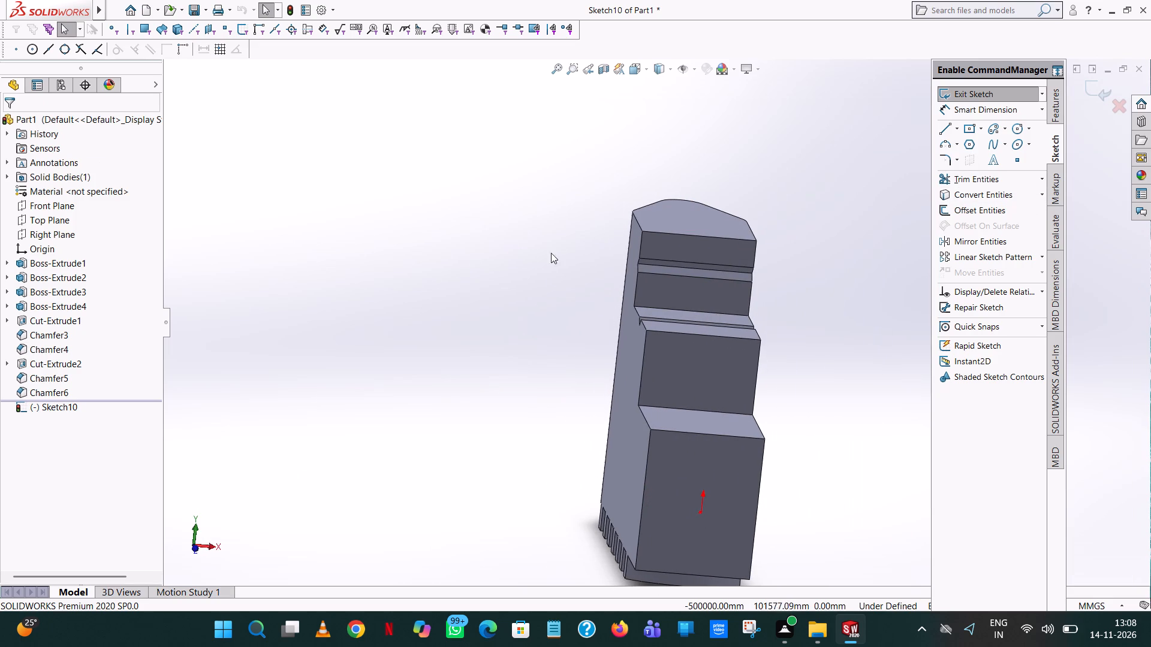
{"action": "middle_click_drag", "start_coordinate": [551, 253], "coordinate": [510, 283]}
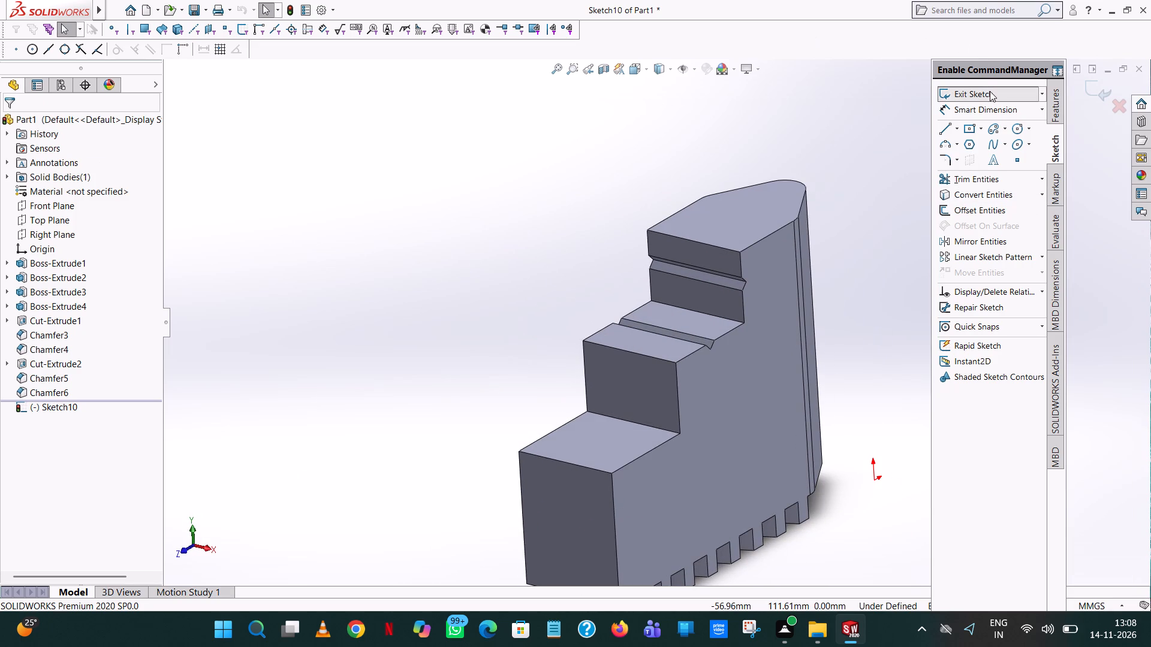
{"action": "left_click", "coordinate": [990, 91]}
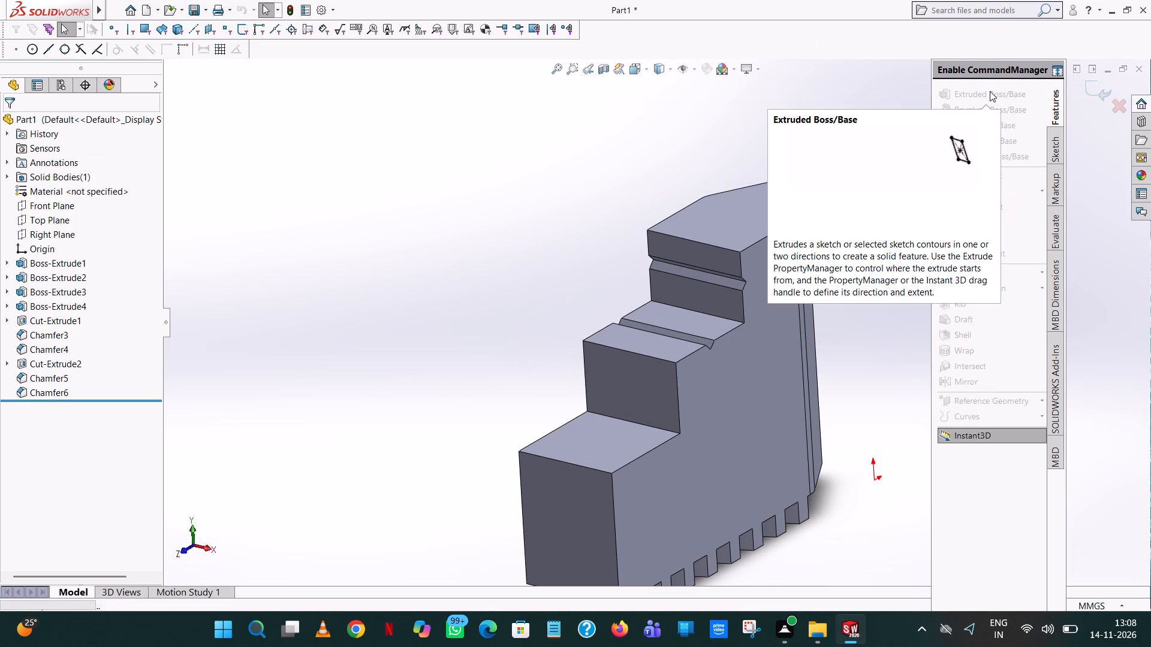
{"action": "left_click", "coordinate": [549, 141]}
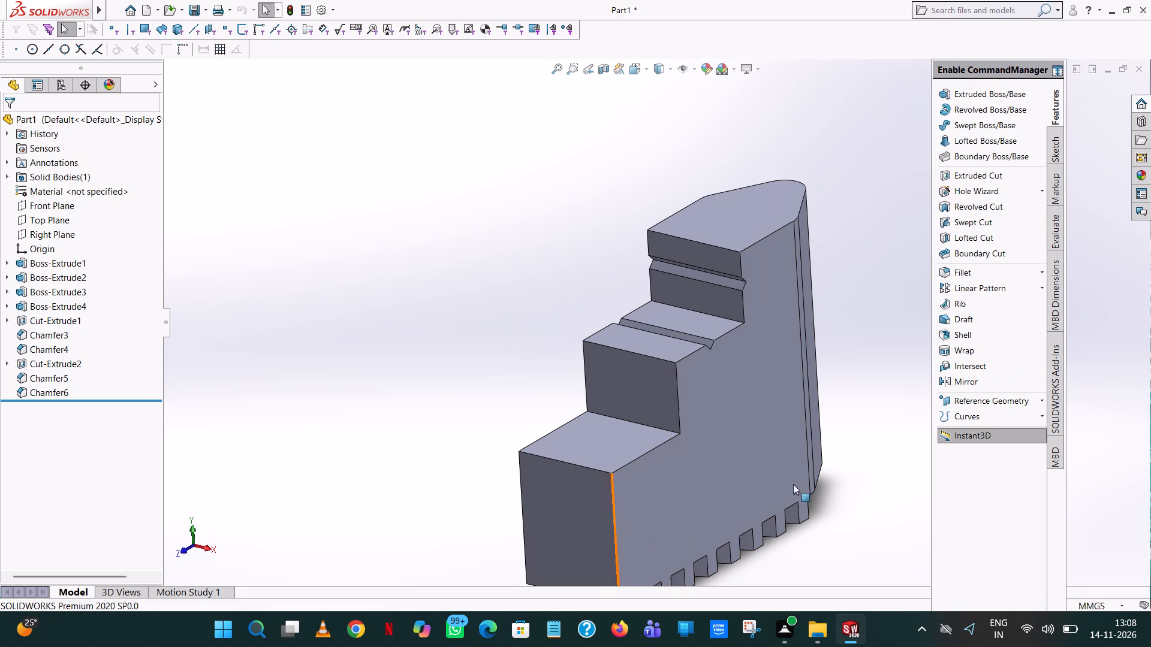
Start an extruded-cut sketch on the vertical front face of the jaw's middle step.
{"action": "left_click", "coordinate": [999, 171]}
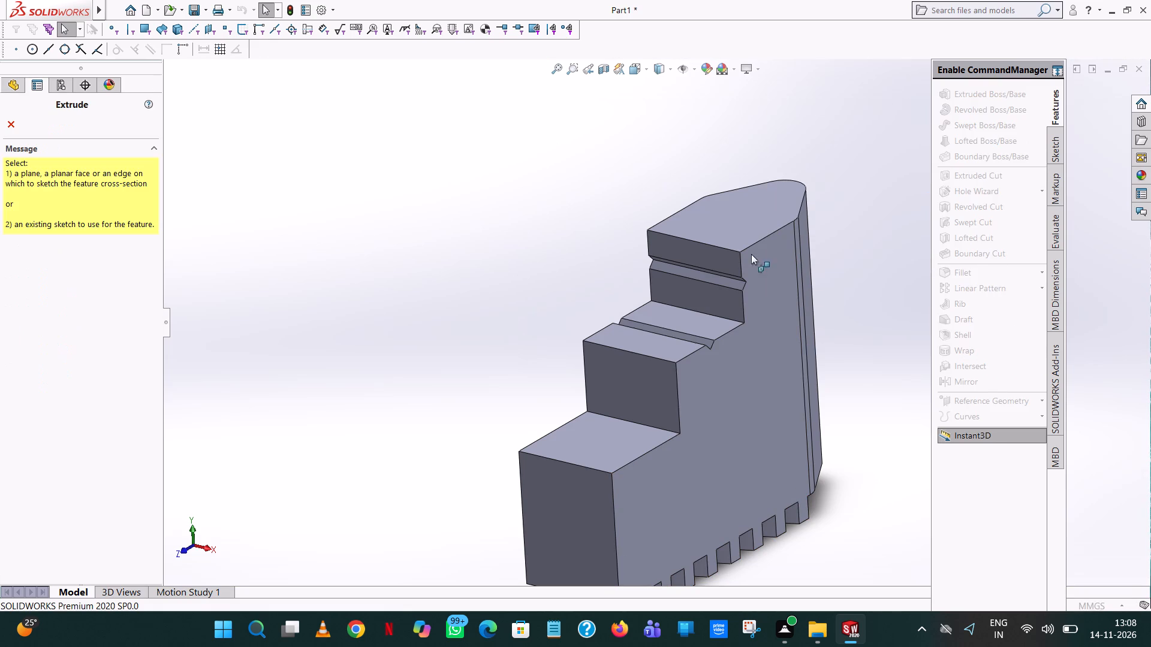
{"action": "left_click", "coordinate": [628, 366]}
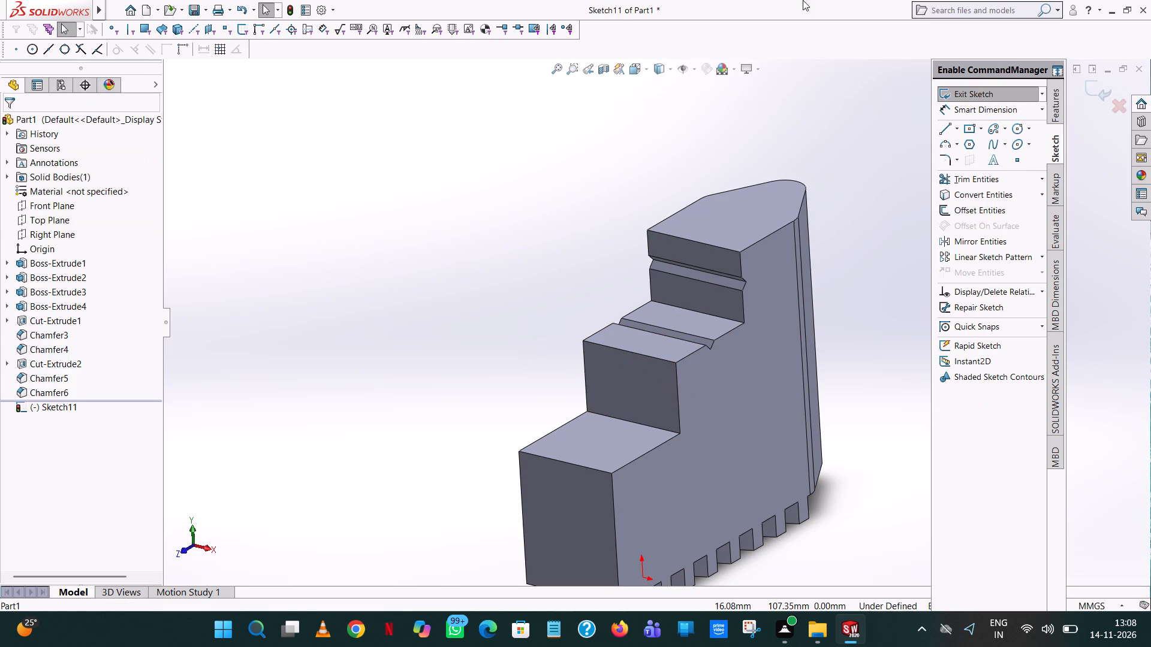
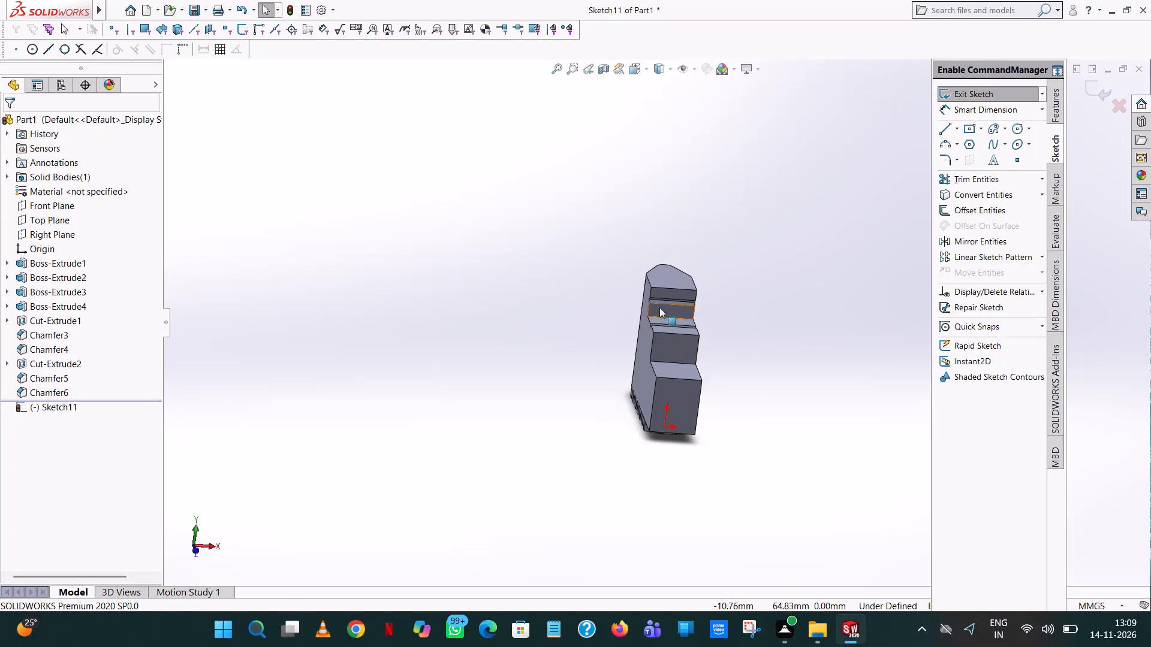
Viewing the sketch face straight on, sketch a 16 mm vertical line across the middle step's front face, from its upper edge to its lower edge.
{"action": "scroll", "coordinate": [661, 307], "scroll_direction": "down", "scroll_amount": 5}
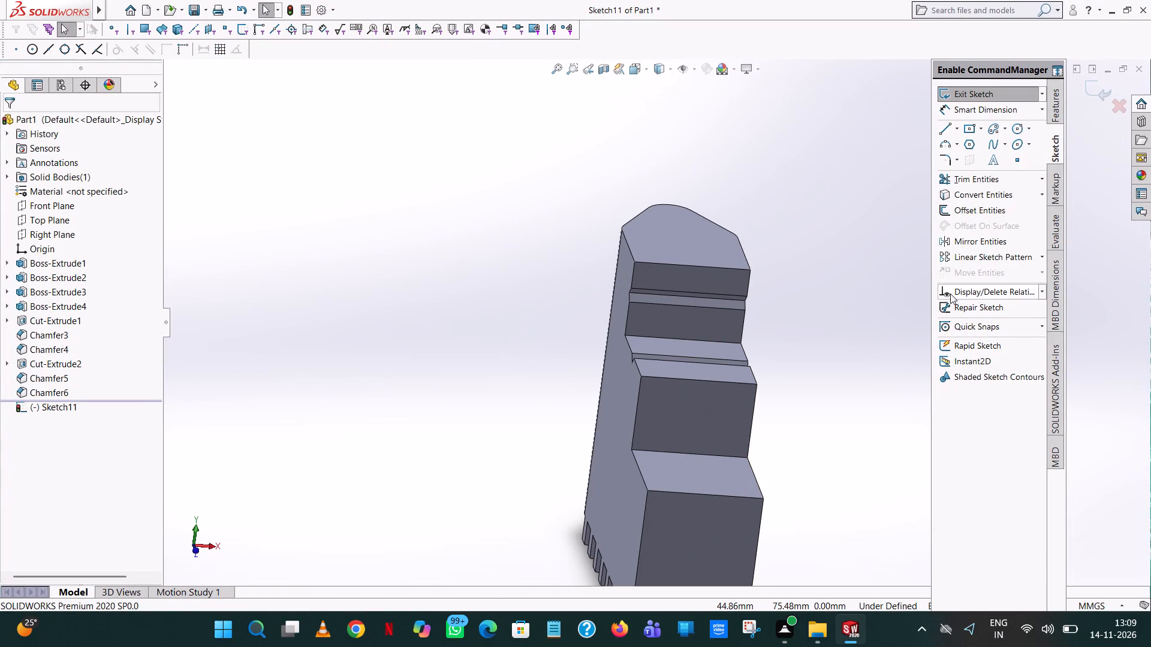
{"action": "left_click", "coordinate": [648, 70]}
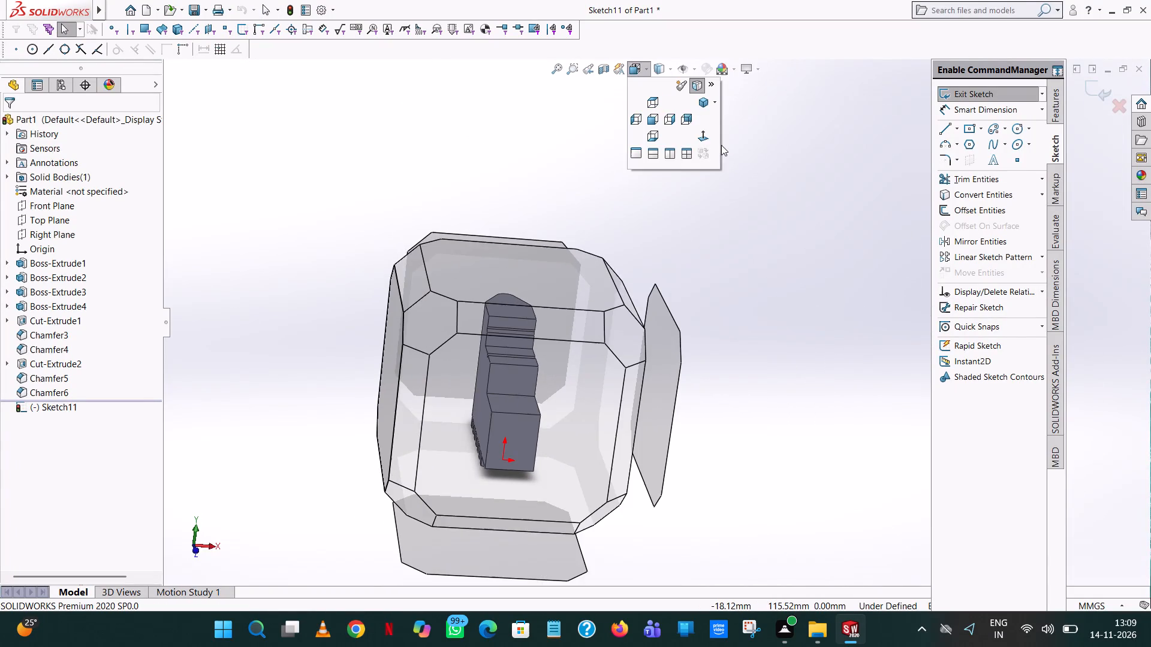
{"action": "left_click", "coordinate": [708, 133]}
{"action": "scroll", "coordinate": [845, 468], "scroll_direction": "up", "scroll_amount": 5}
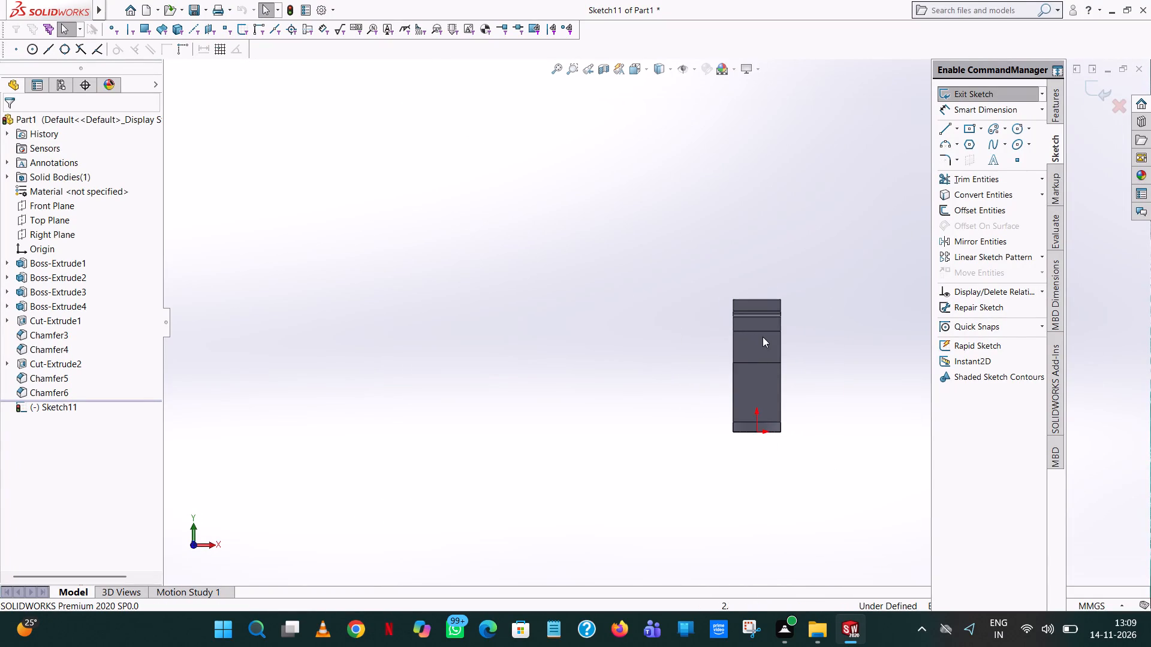
{"action": "scroll", "coordinate": [763, 337], "scroll_direction": "down", "scroll_amount": 6}
{"action": "left_click", "coordinate": [943, 128]}
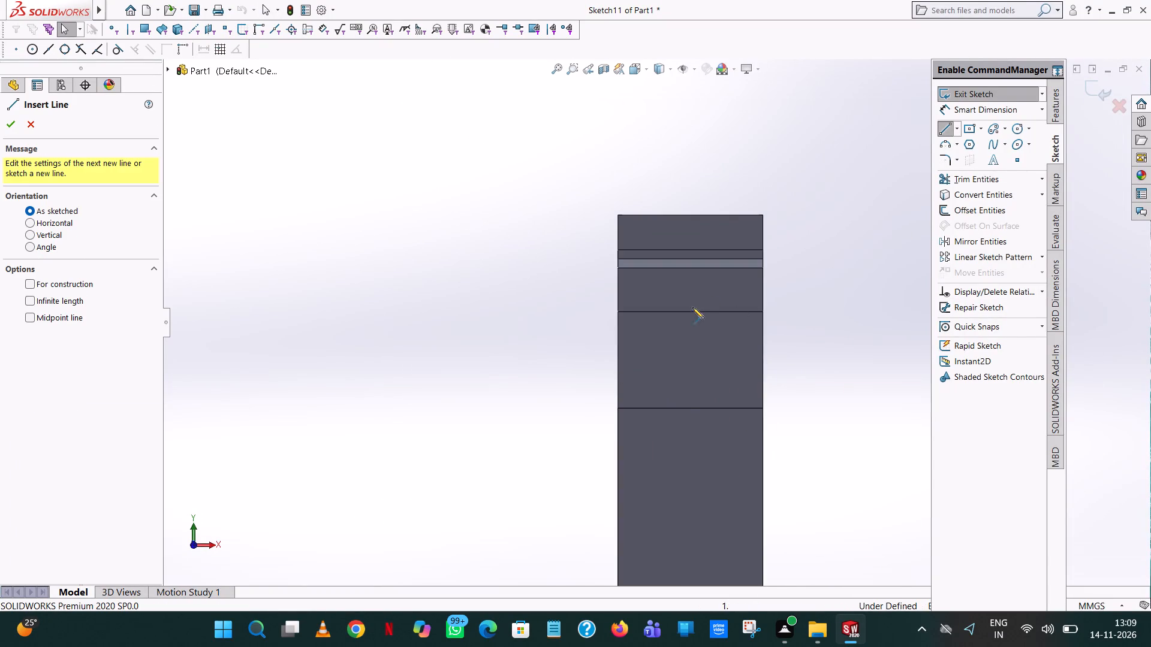
{"action": "left_click", "coordinate": [691, 312]}
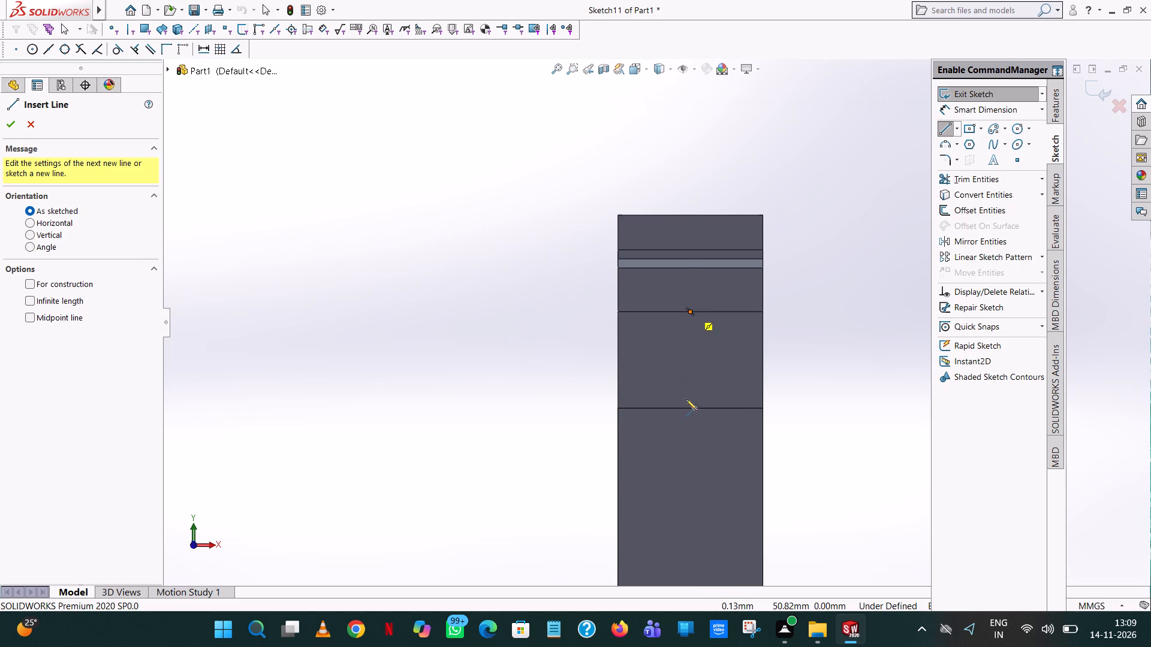
{"action": "left_click", "coordinate": [689, 409]}
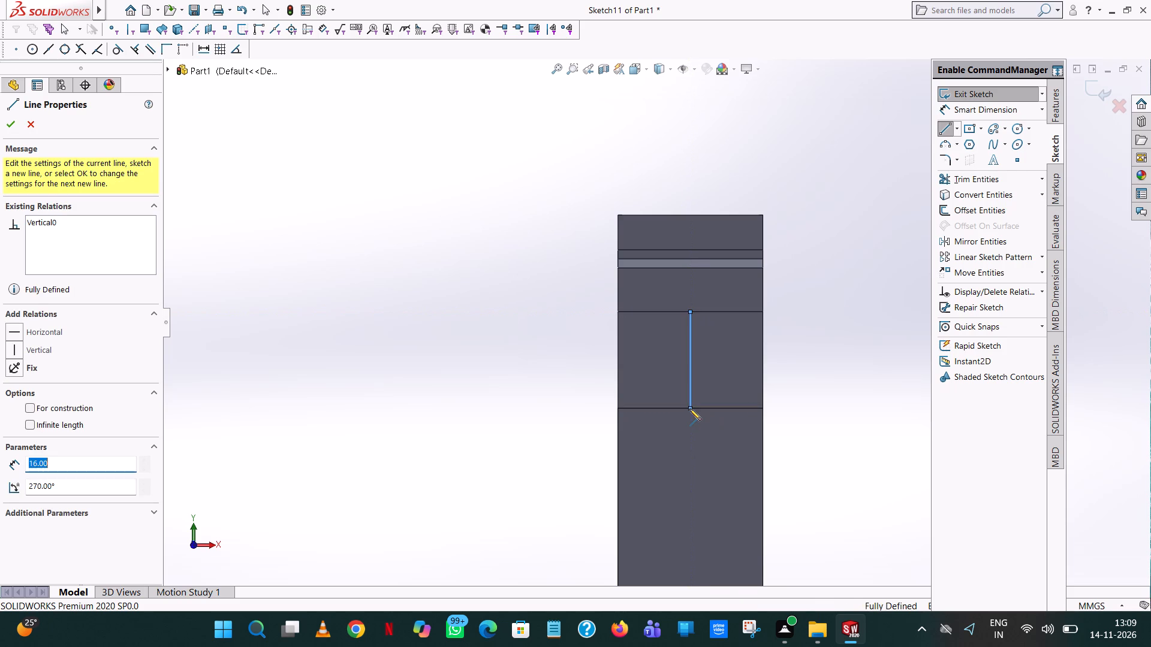
{"action": "right_click", "coordinate": [689, 409]}
{"action": "left_click", "coordinate": [712, 413]}
Sketch two 12 mm horizontal lines from the vertical line's midpoint, one out to each side edge of the face.
{"action": "scroll", "coordinate": [709, 393], "scroll_direction": "down", "scroll_amount": 6}
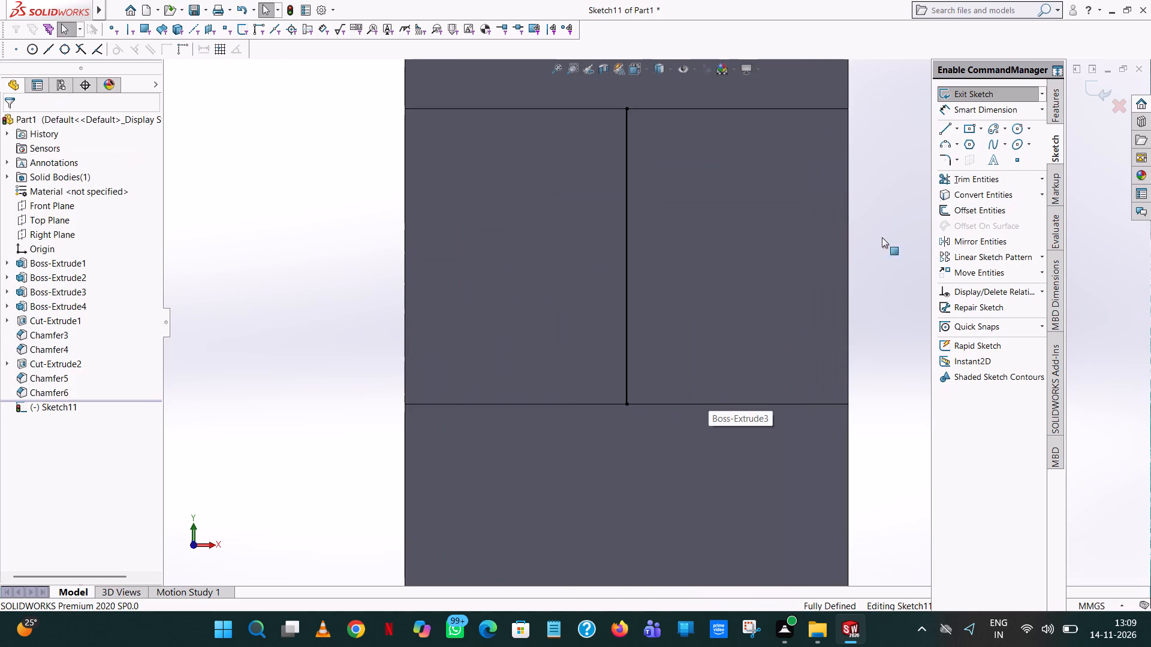
{"action": "left_click", "coordinate": [945, 128]}
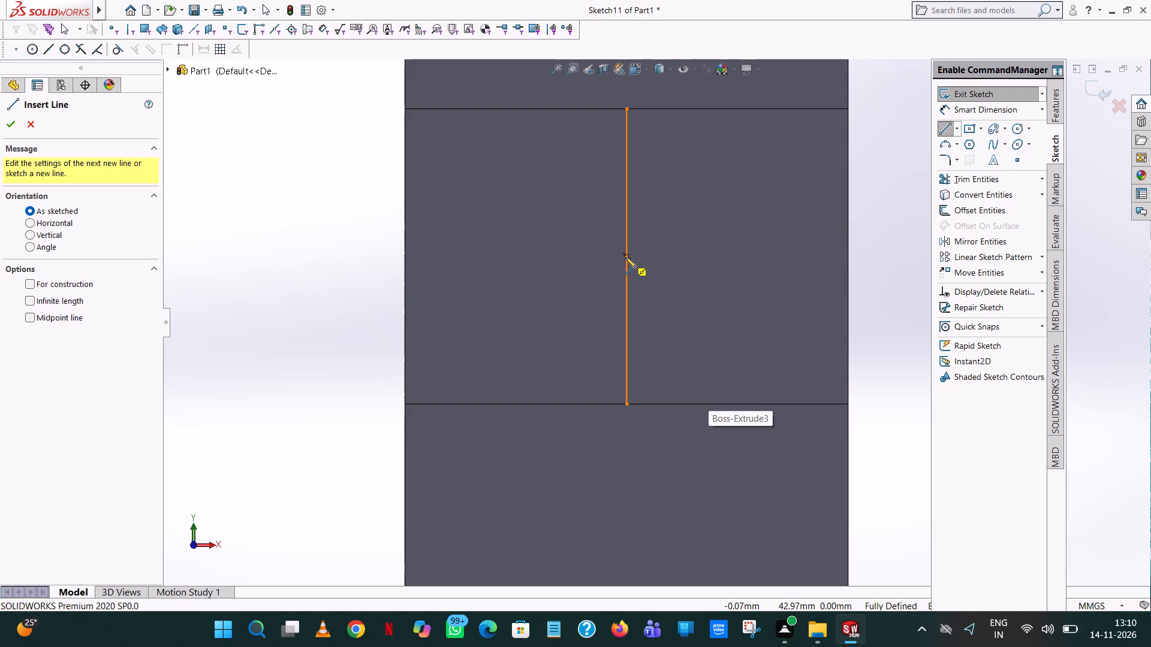
{"action": "left_click", "coordinate": [627, 257]}
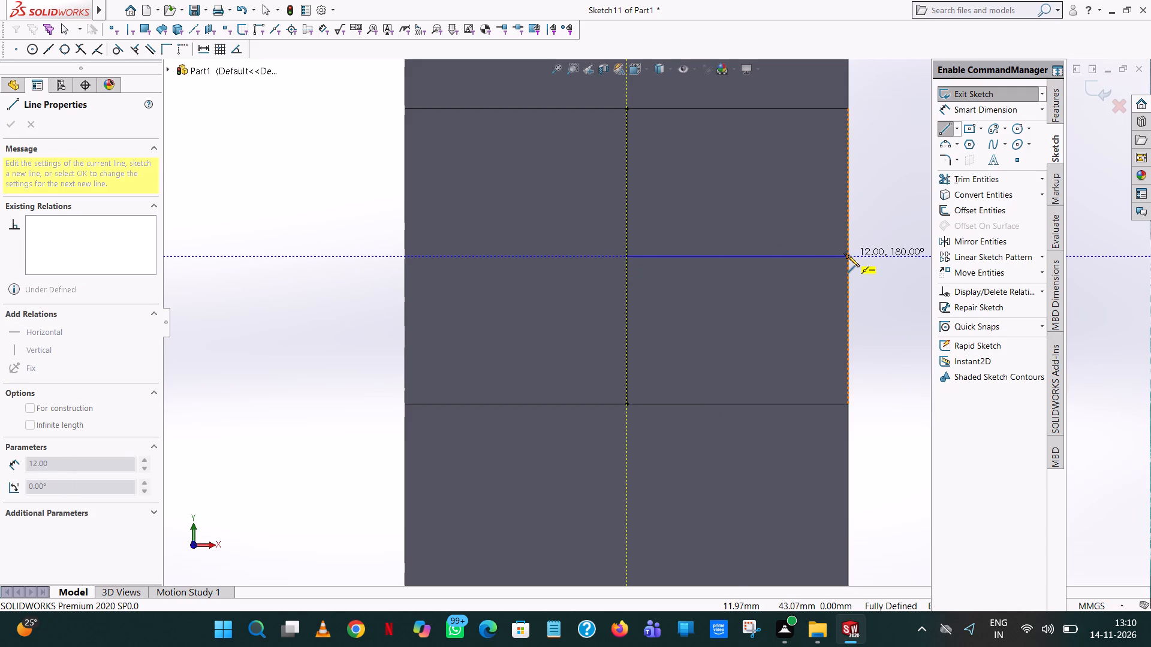
{"action": "left_click", "coordinate": [846, 256]}
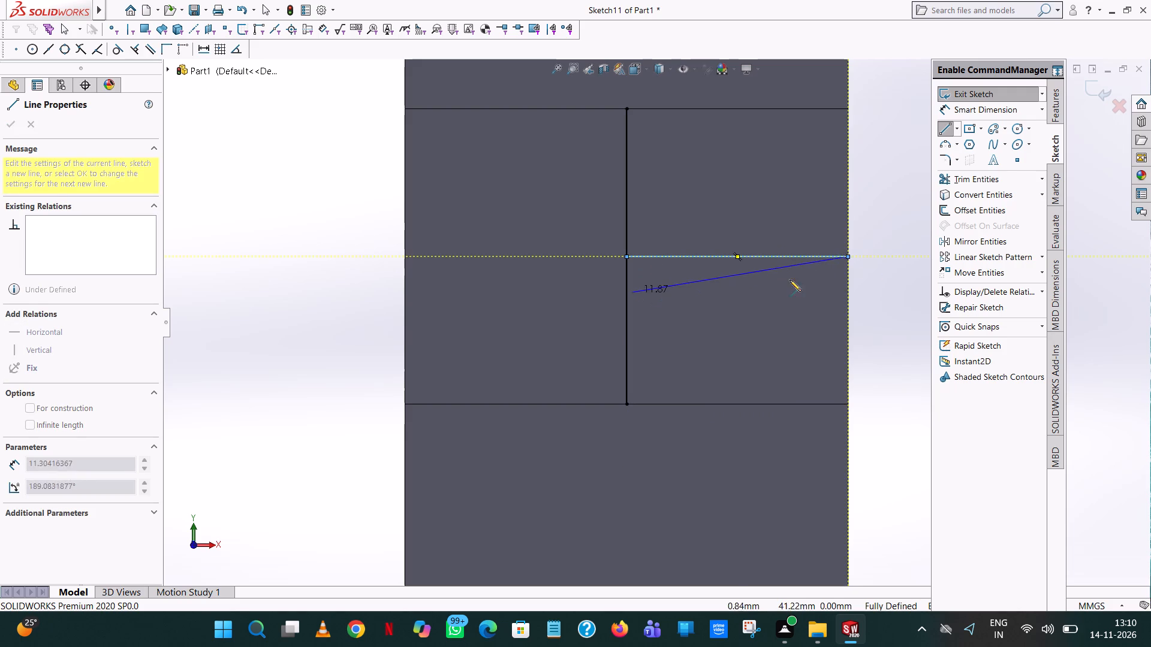
{"action": "right_click", "coordinate": [899, 230]}
{"action": "left_click", "coordinate": [924, 239]}
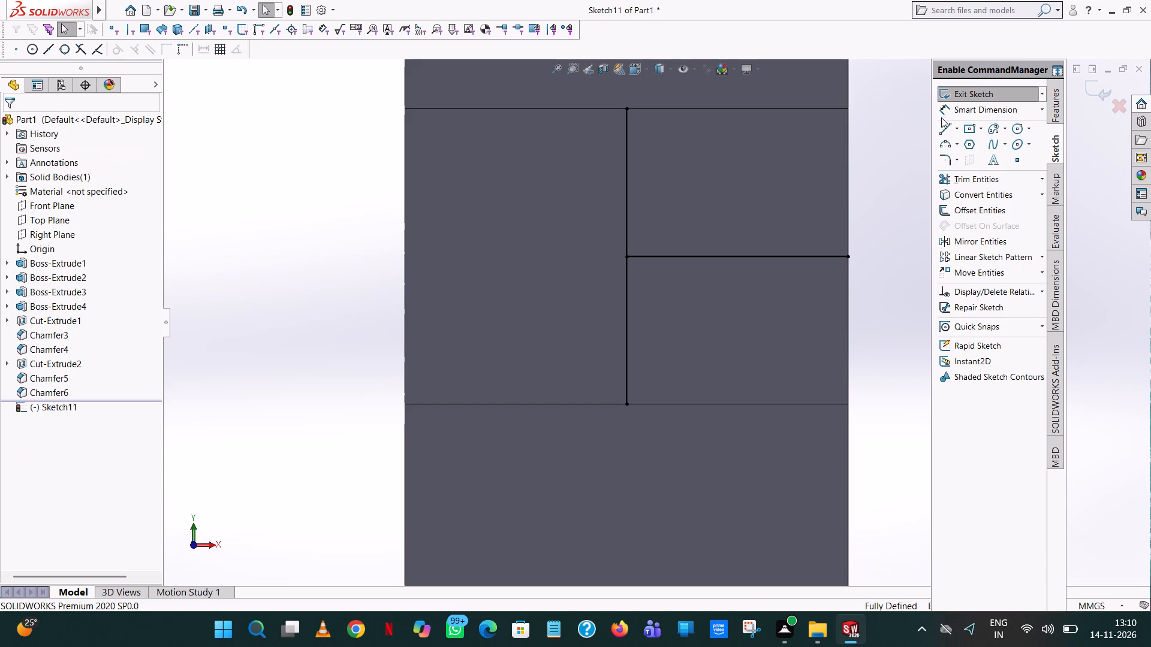
{"action": "left_click", "coordinate": [944, 130]}
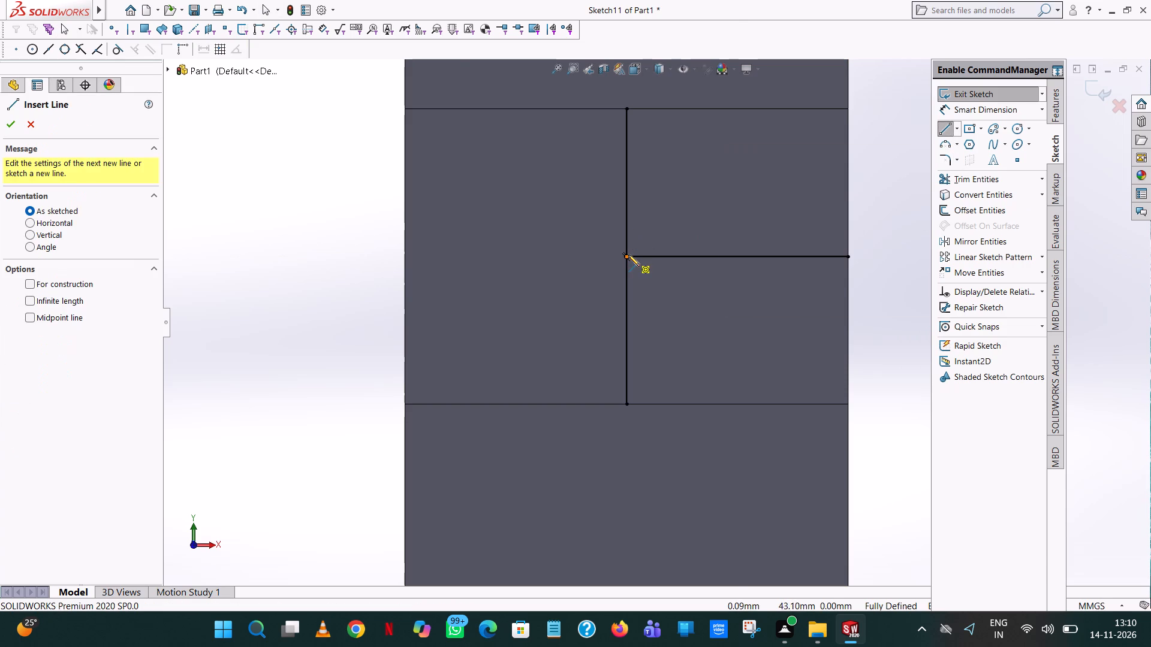
{"action": "left_click", "coordinate": [628, 256]}
{"action": "left_click", "coordinate": [403, 255]}
{"action": "right_click", "coordinate": [403, 255]}
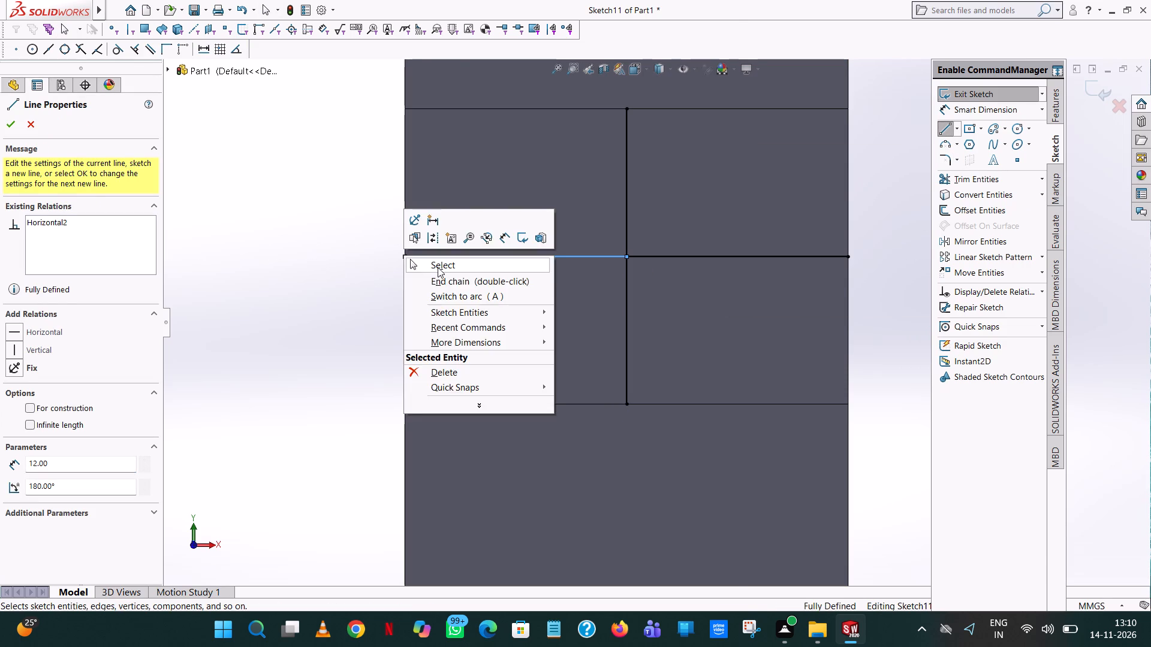
{"action": "left_click", "coordinate": [438, 267]}
Trim away both halves of the vertical line, accepting the loss of its midpoint relation.
{"action": "left_click", "coordinate": [971, 180]}
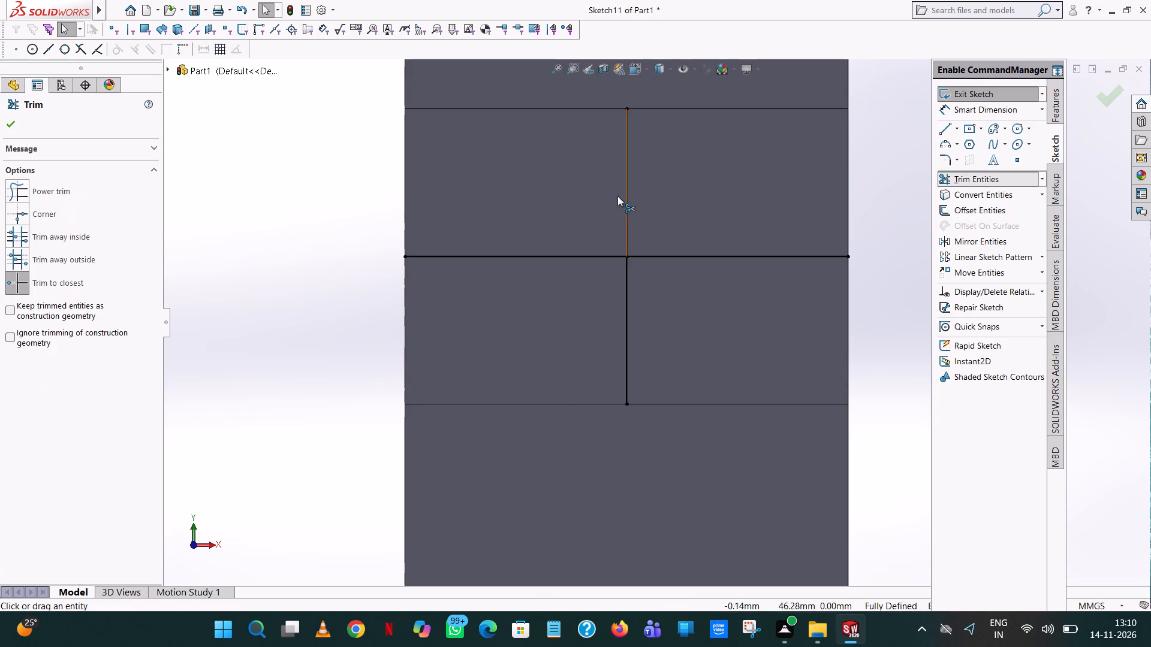
{"action": "left_click", "coordinate": [623, 192]}
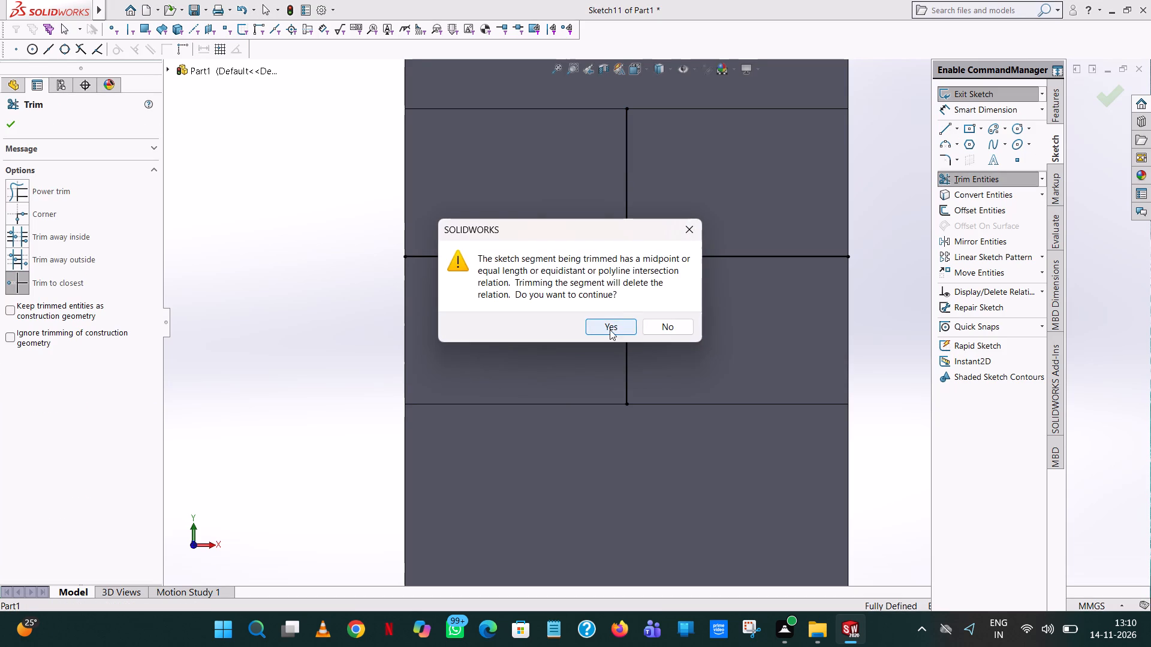
{"action": "left_click", "coordinate": [610, 329]}
{"action": "left_click", "coordinate": [631, 319]}
{"action": "left_click", "coordinate": [626, 317]}
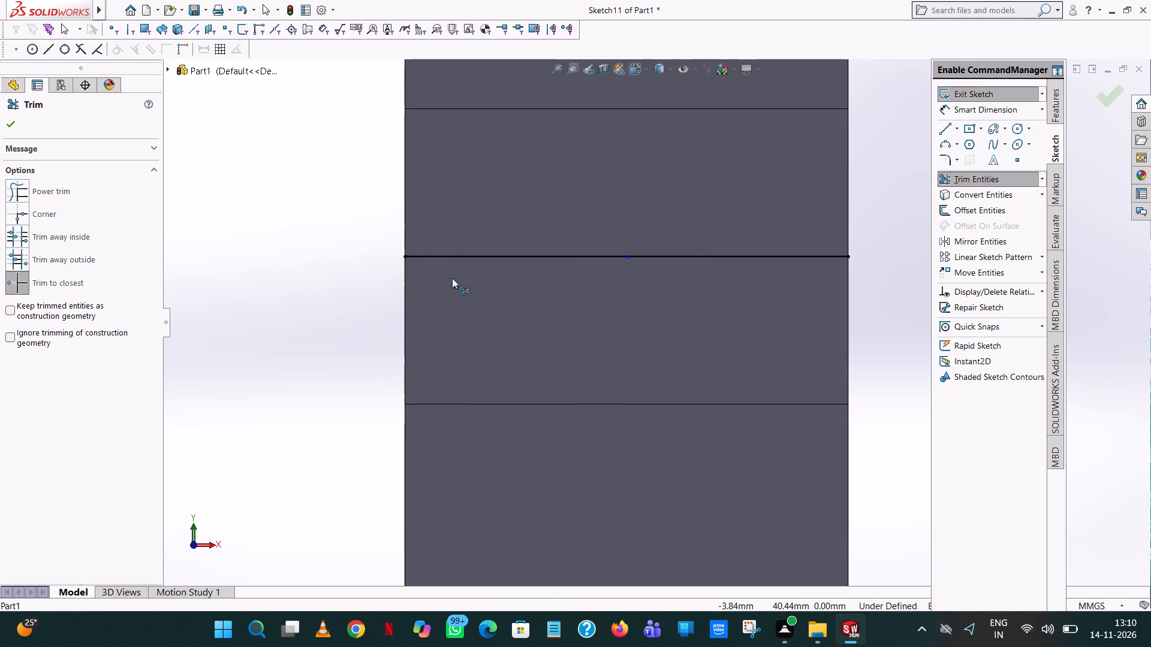
{"action": "left_click", "coordinate": [16, 118]}
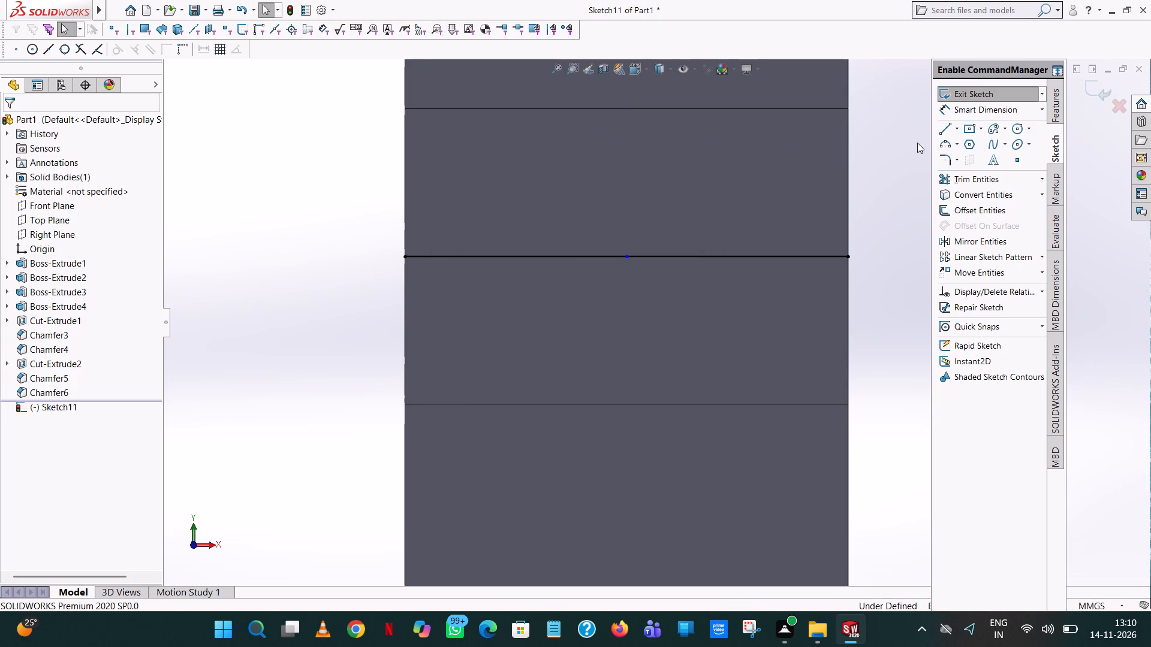
Offset the horizontal centre line 1.50 mm in both directions, with dimensions added.
{"action": "left_click", "coordinate": [995, 205]}
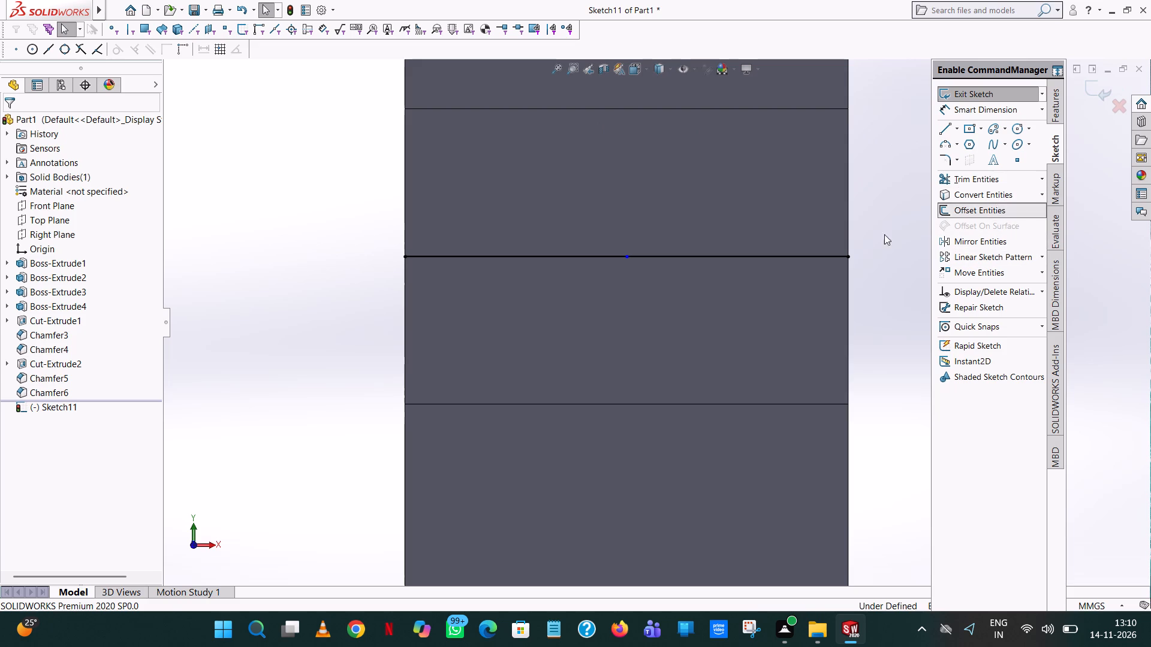
{"action": "left_click", "coordinate": [733, 259]}
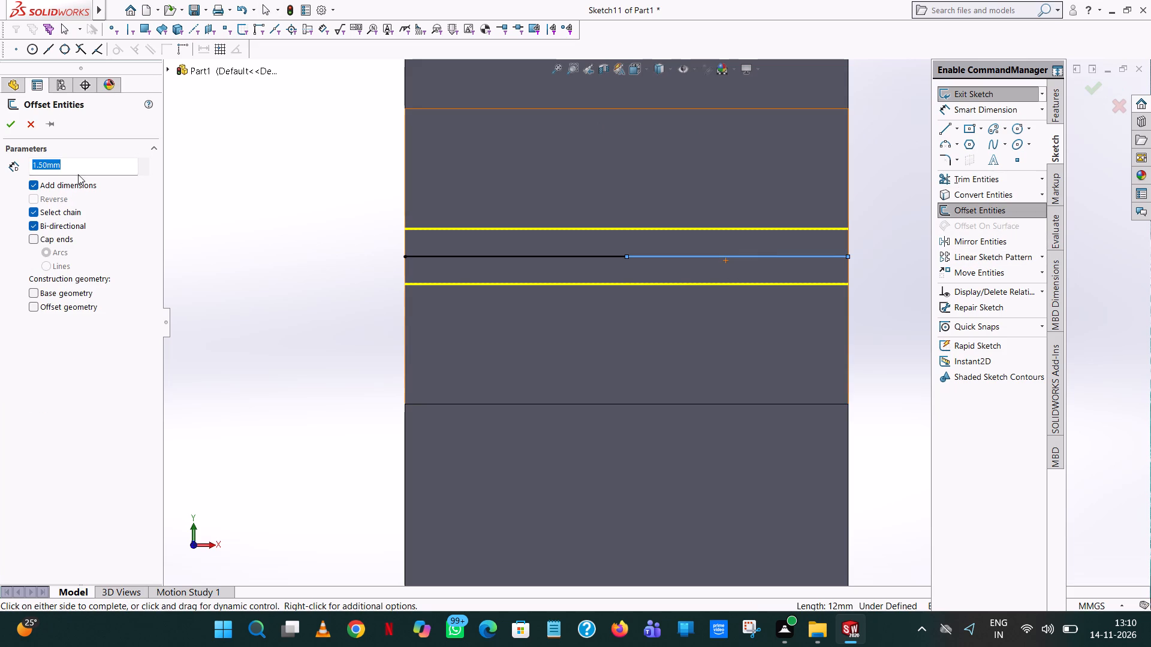
{"action": "left_click", "coordinate": [6, 117]}
{"action": "left_click", "coordinate": [212, 154]}
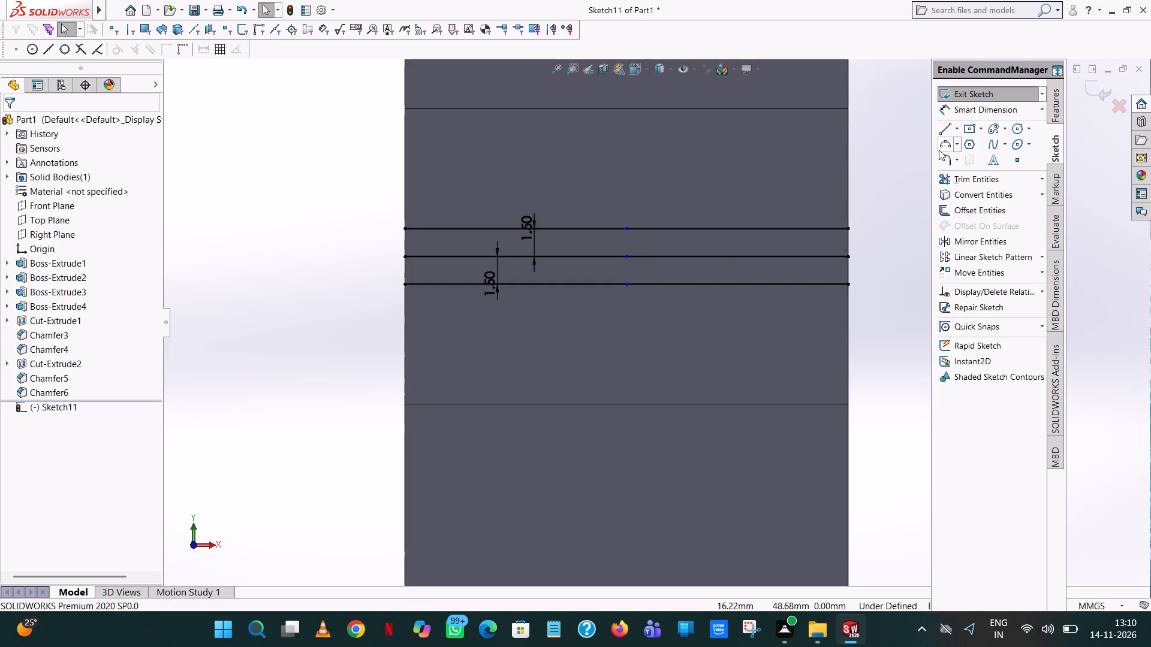
Trim away both halves of the horizontal centre line between the two offset lines.
{"action": "left_click", "coordinate": [972, 185]}
{"action": "left_click", "coordinate": [776, 254]}
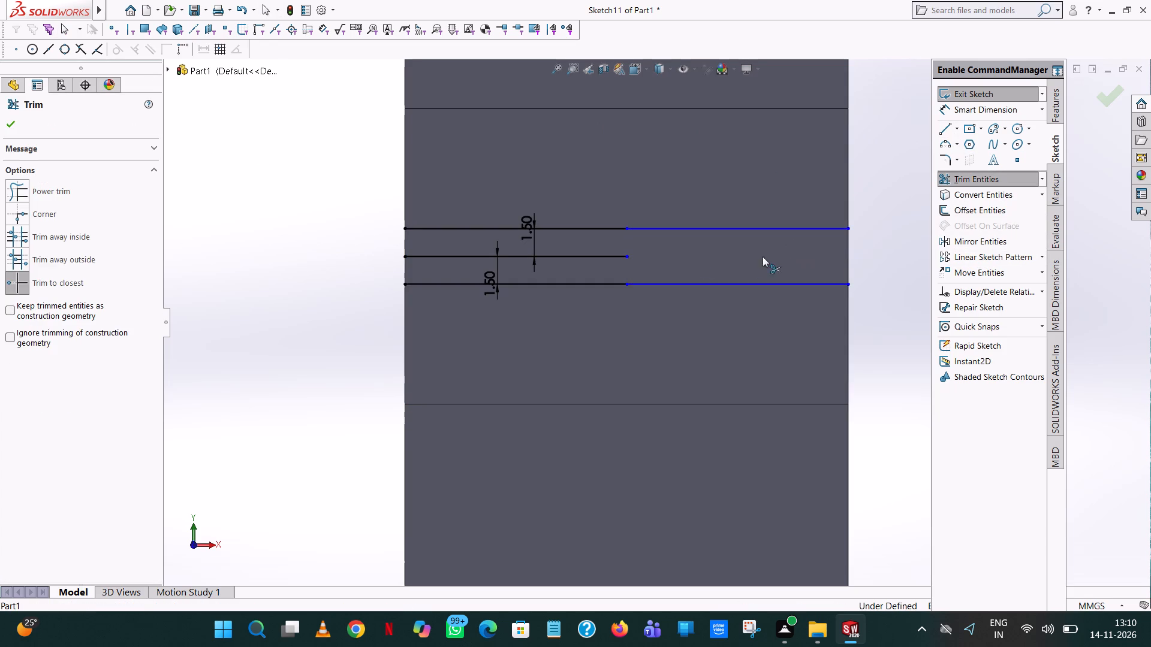
{"action": "left_click", "coordinate": [626, 259]}
Close both ends of the offset lines with 3 mm vertical lines along the face's side edges to form a rectangle.
{"action": "left_click", "coordinate": [948, 129]}
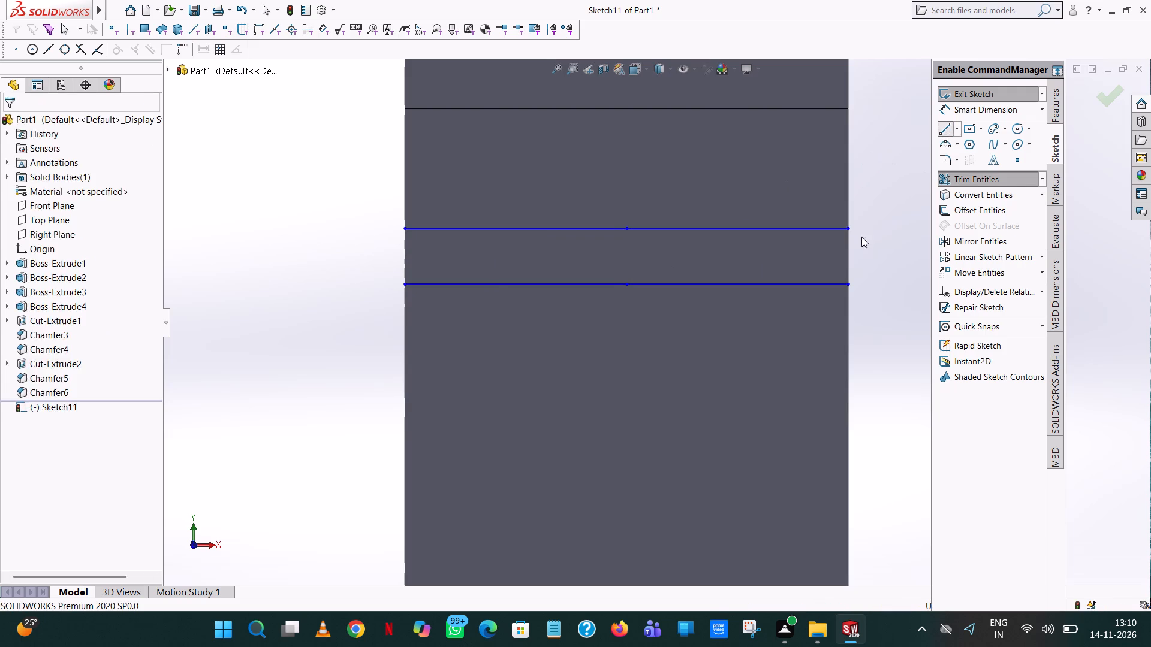
{"action": "left_click", "coordinate": [848, 229]}
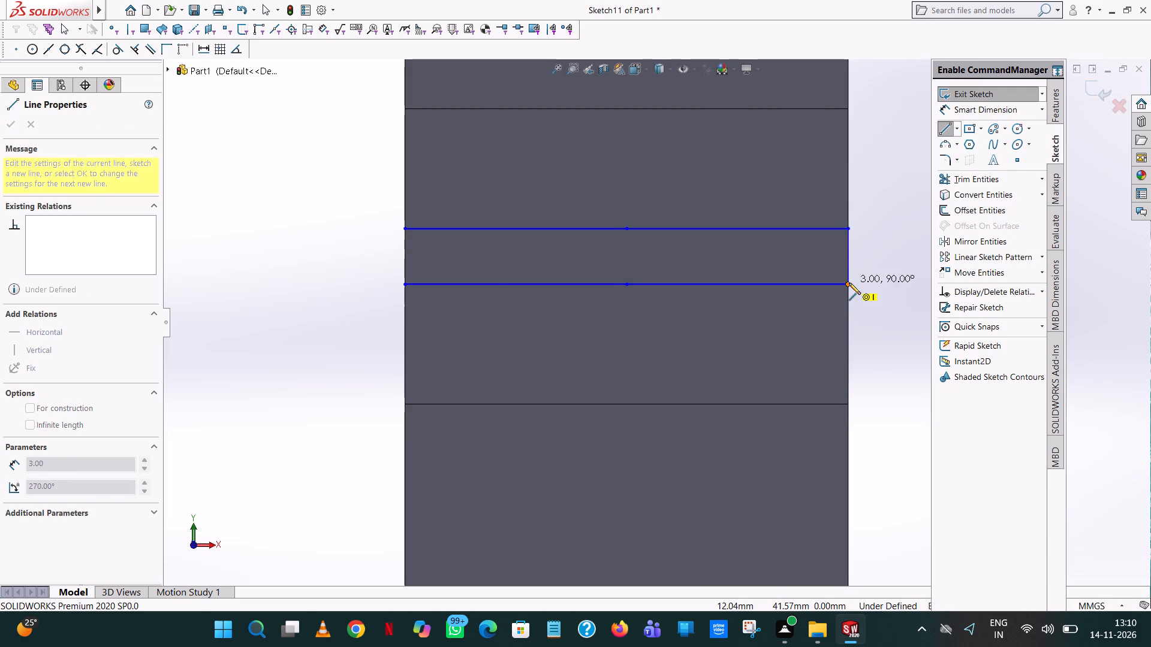
{"action": "left_click", "coordinate": [849, 283]}
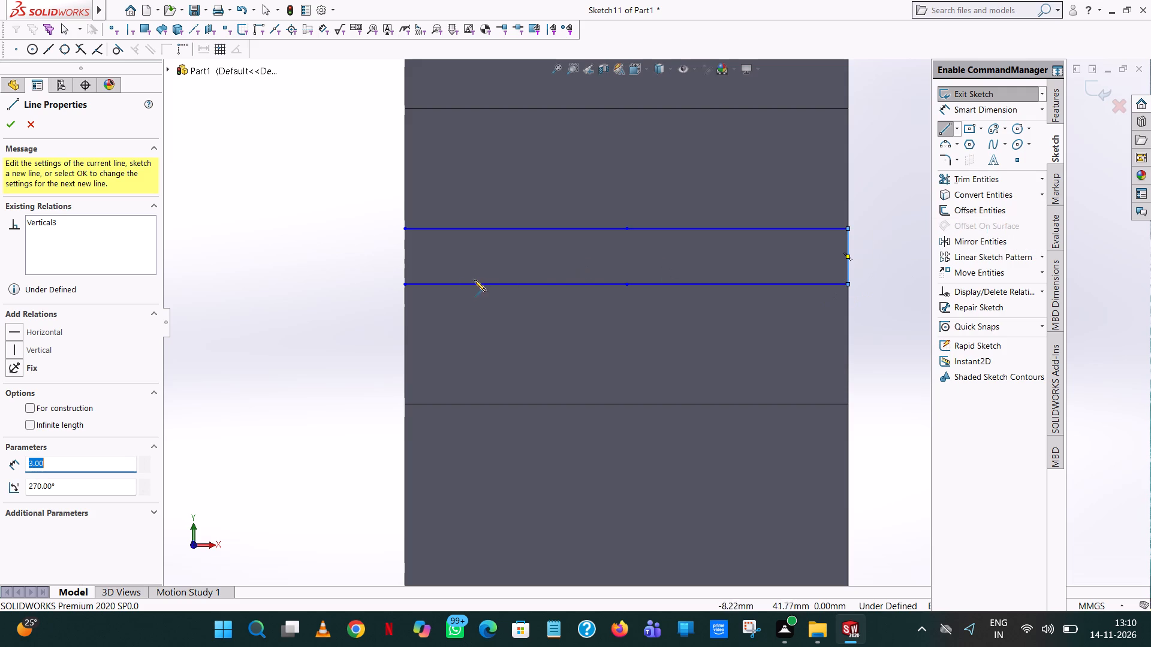
{"action": "left_click", "coordinate": [404, 285]}
{"action": "left_click", "coordinate": [405, 228]}
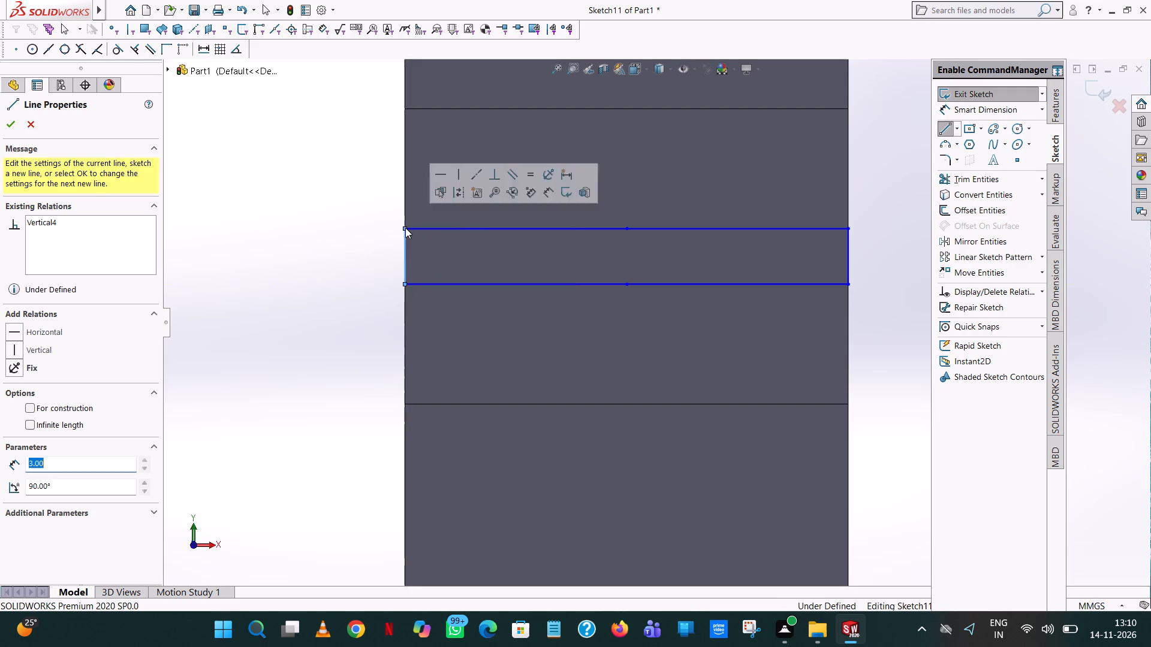
{"action": "right_click", "coordinate": [405, 228]}
{"action": "left_click", "coordinate": [441, 237]}
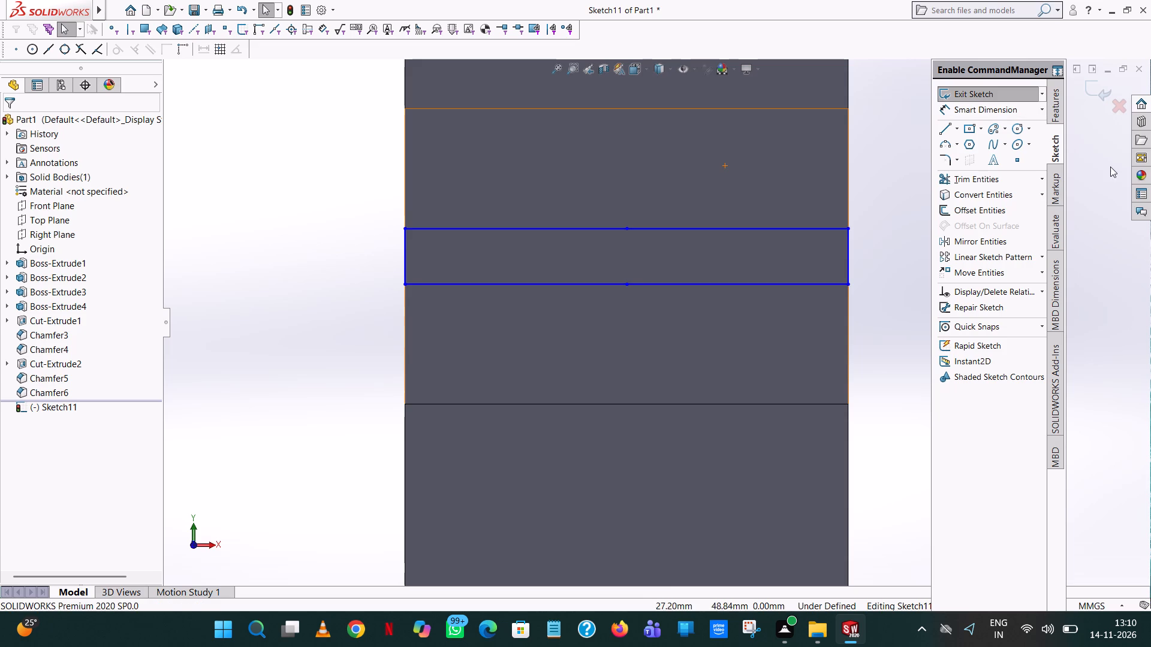
Dimension the rectangle's full width between its two vertical end lines.
{"action": "left_click", "coordinate": [1001, 110]}
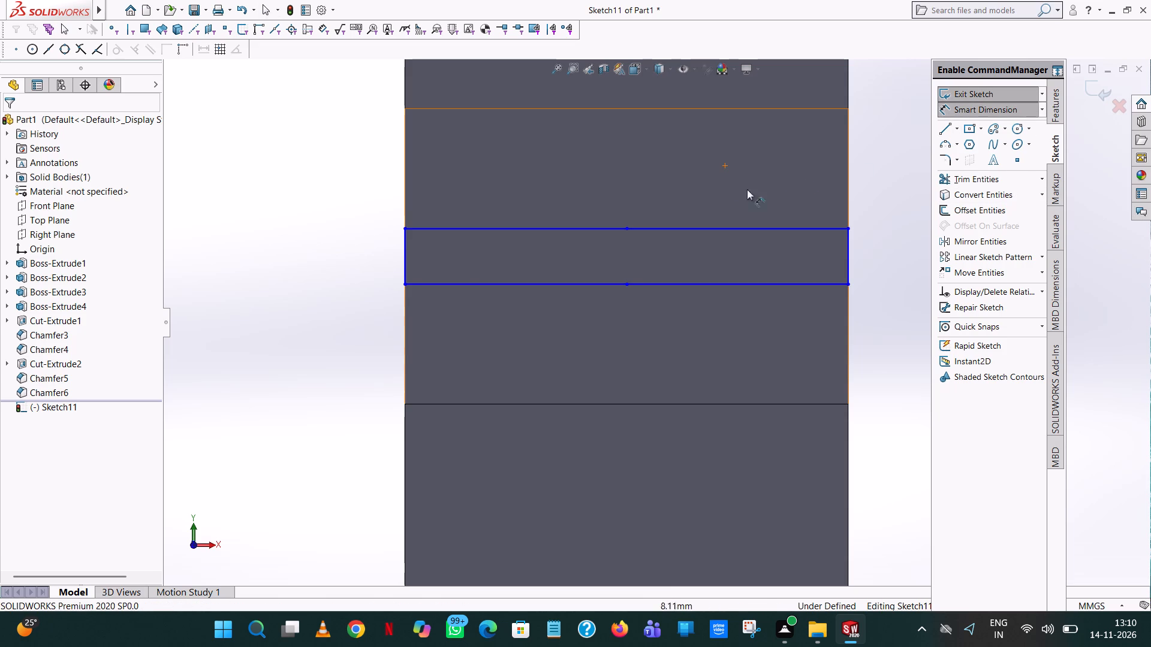
{"action": "left_click", "coordinate": [640, 285]}
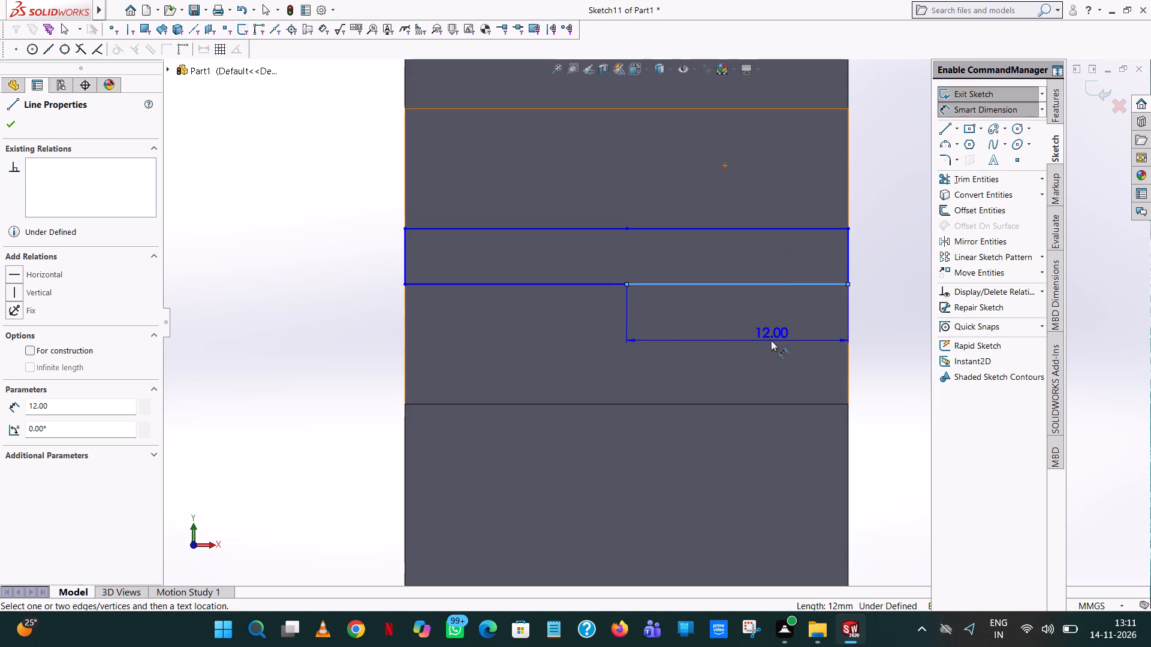
{"action": "key", "text": "Escape"}
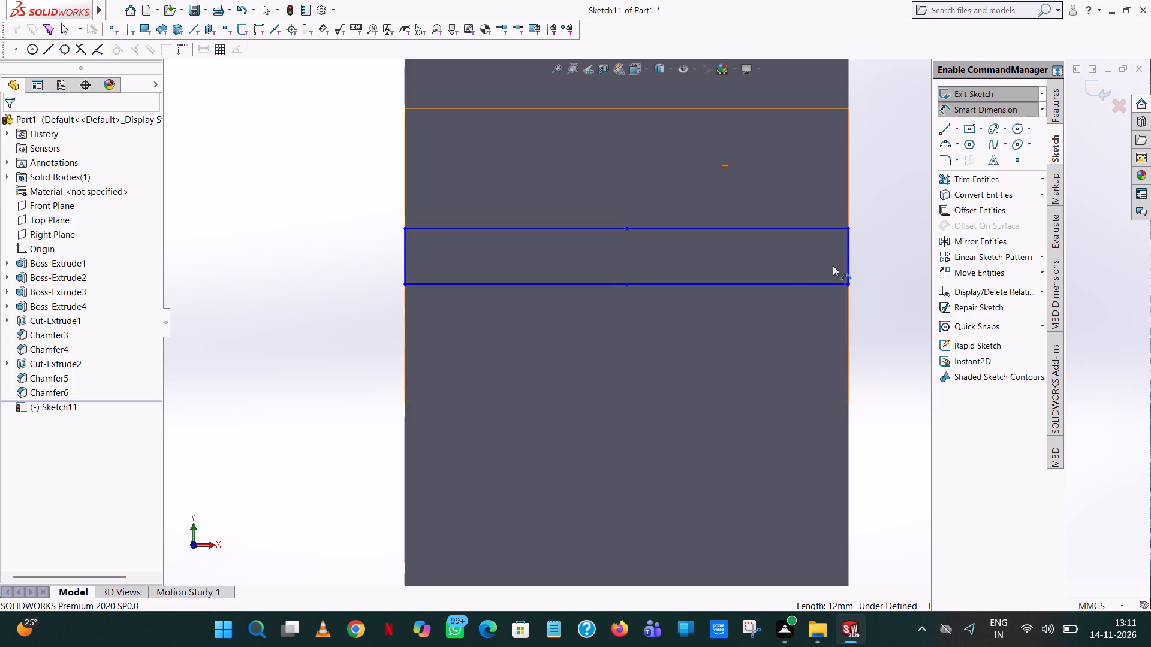
{"action": "left_click", "coordinate": [851, 259]}
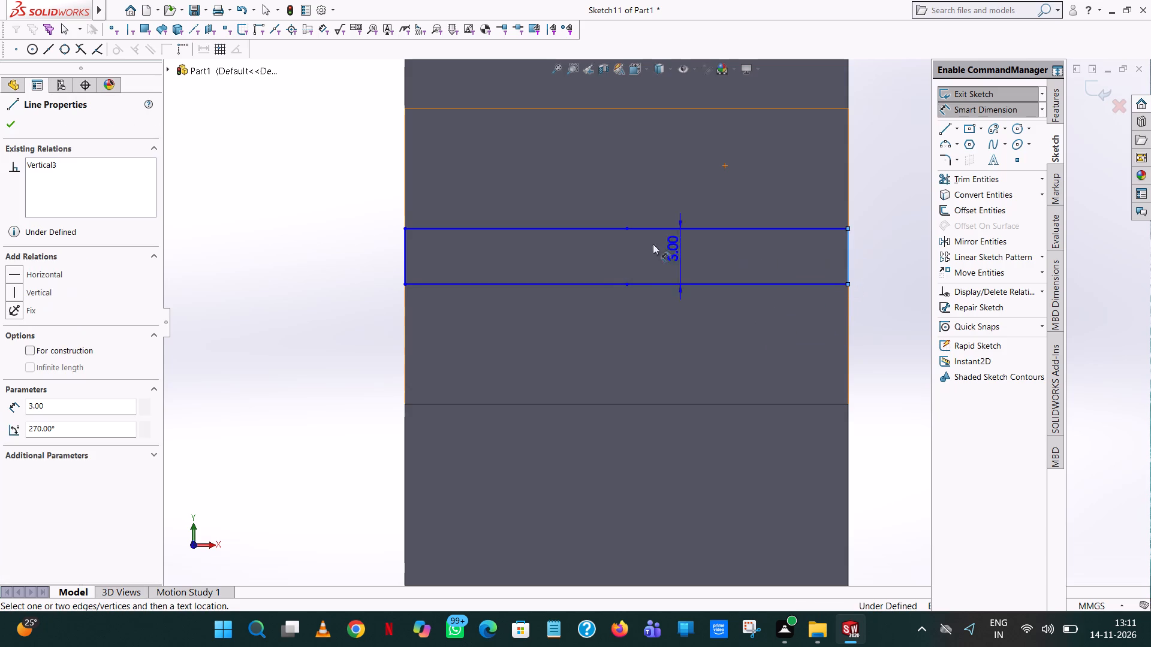
{"action": "left_click", "coordinate": [403, 263]}
{"action": "left_click", "coordinate": [448, 366]}
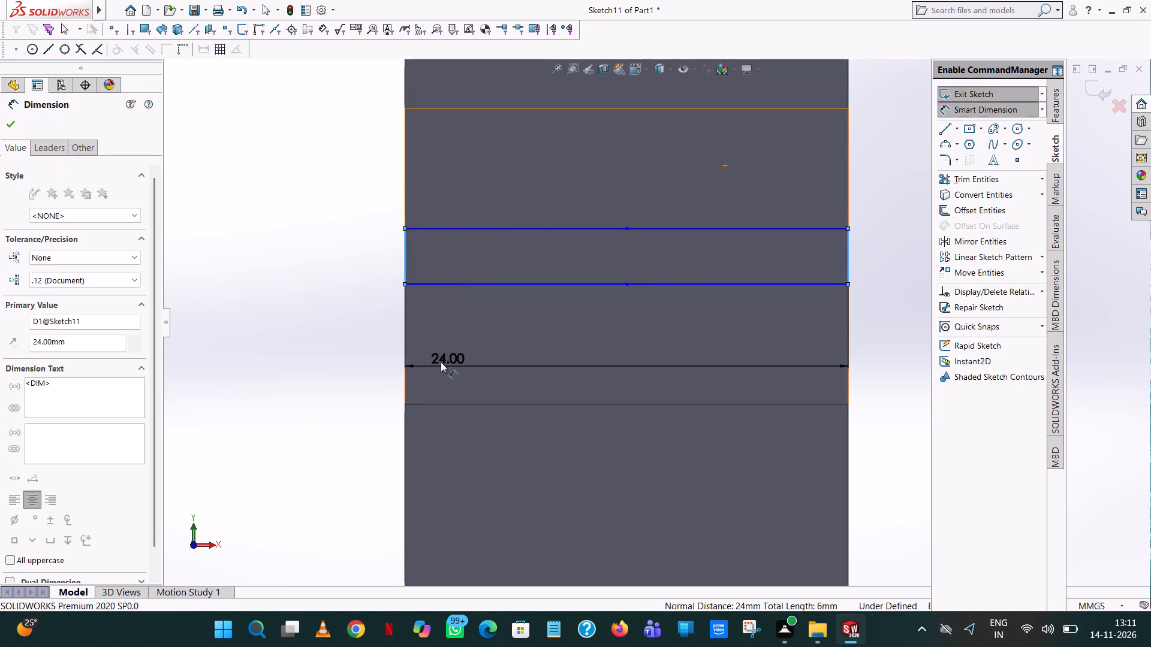
{"action": "left_click", "coordinate": [396, 344]}
{"action": "left_click", "coordinate": [343, 309]}
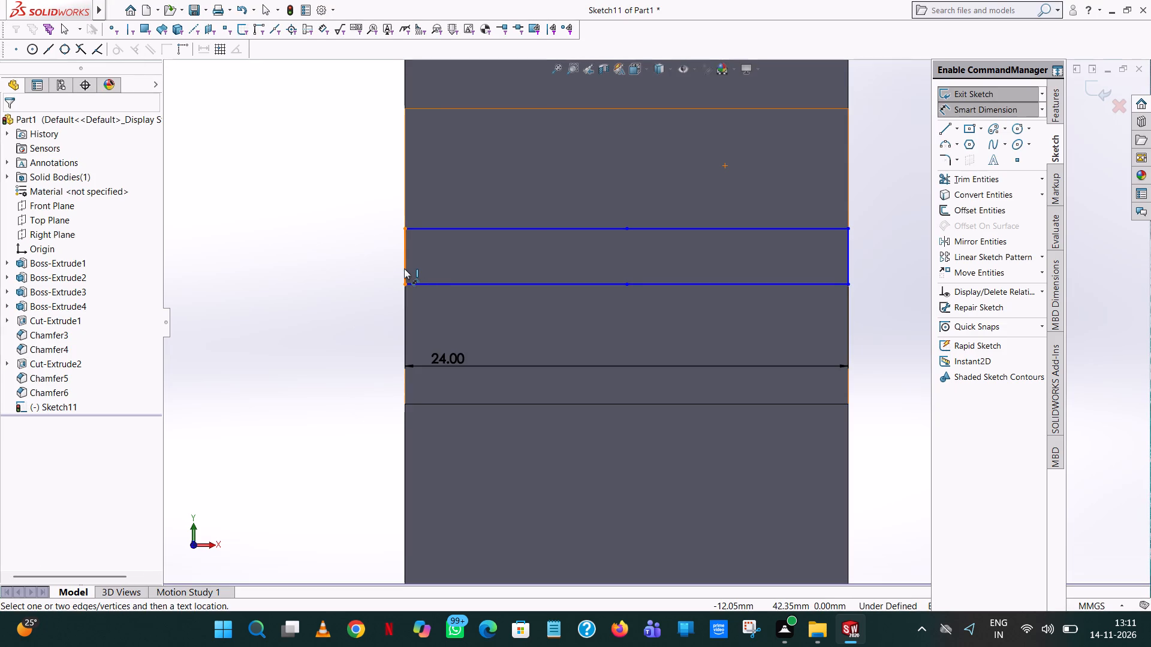
Dimension the rectangle's height on its end line at the negative-X side, placing the text outside the face.
{"action": "left_click", "coordinate": [404, 268]}
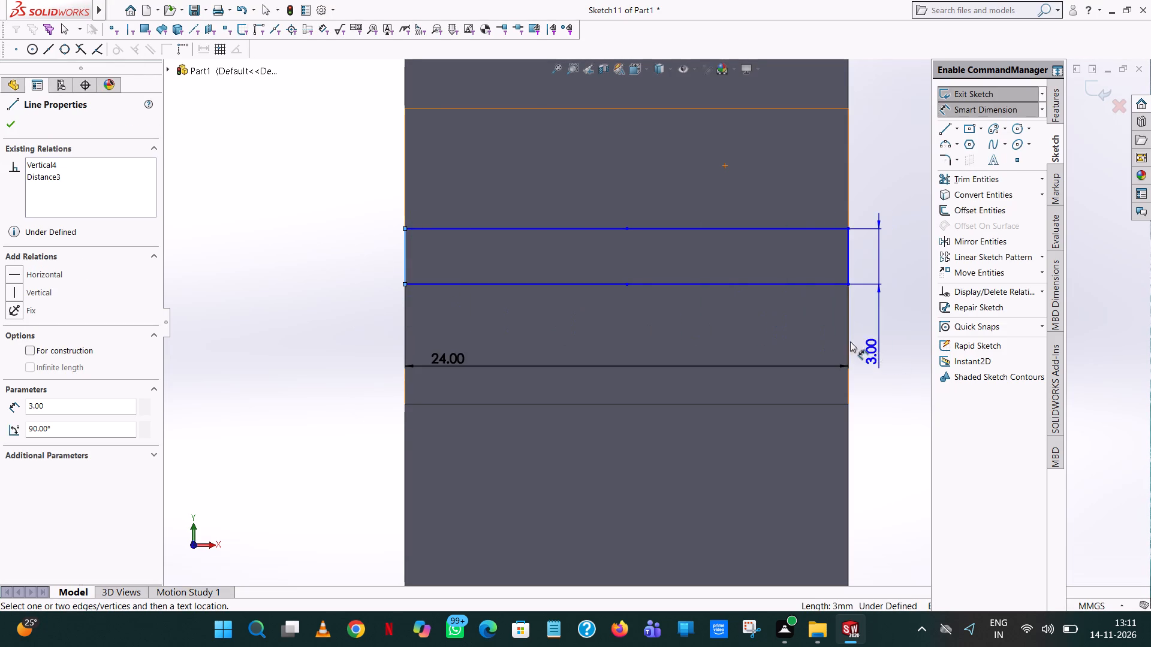
{"action": "left_click", "coordinate": [361, 266]}
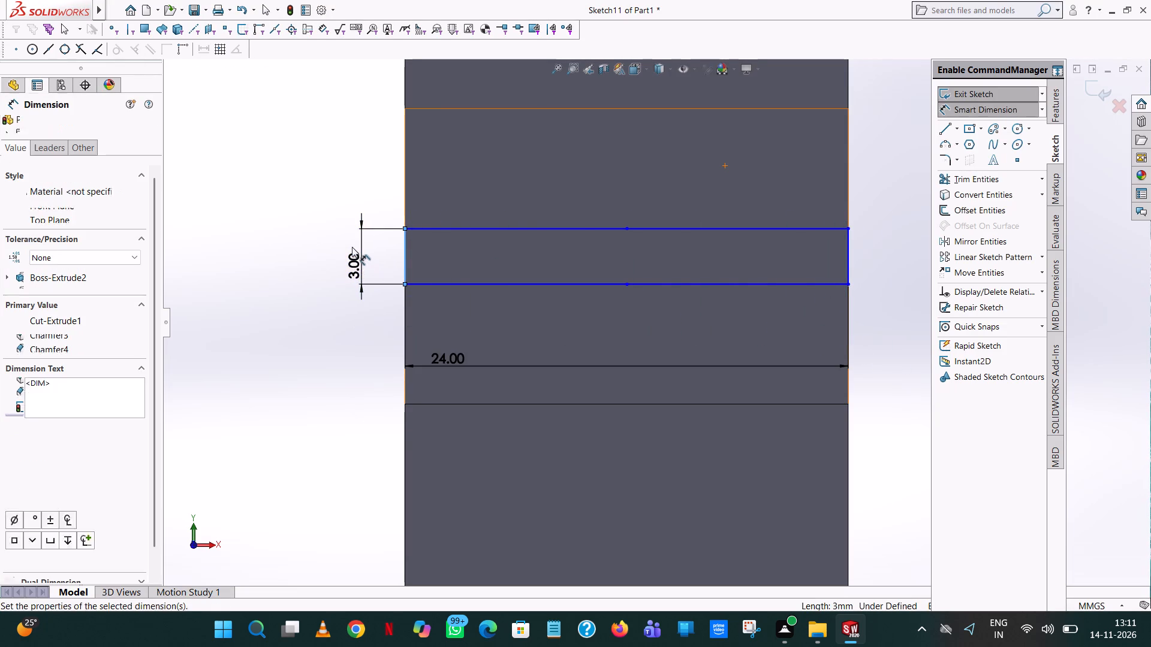
Accept the 3 mm height dimension on the rectangle's negative-X end line.
{"action": "left_click", "coordinate": [308, 244]}
{"action": "left_click", "coordinate": [305, 143]}
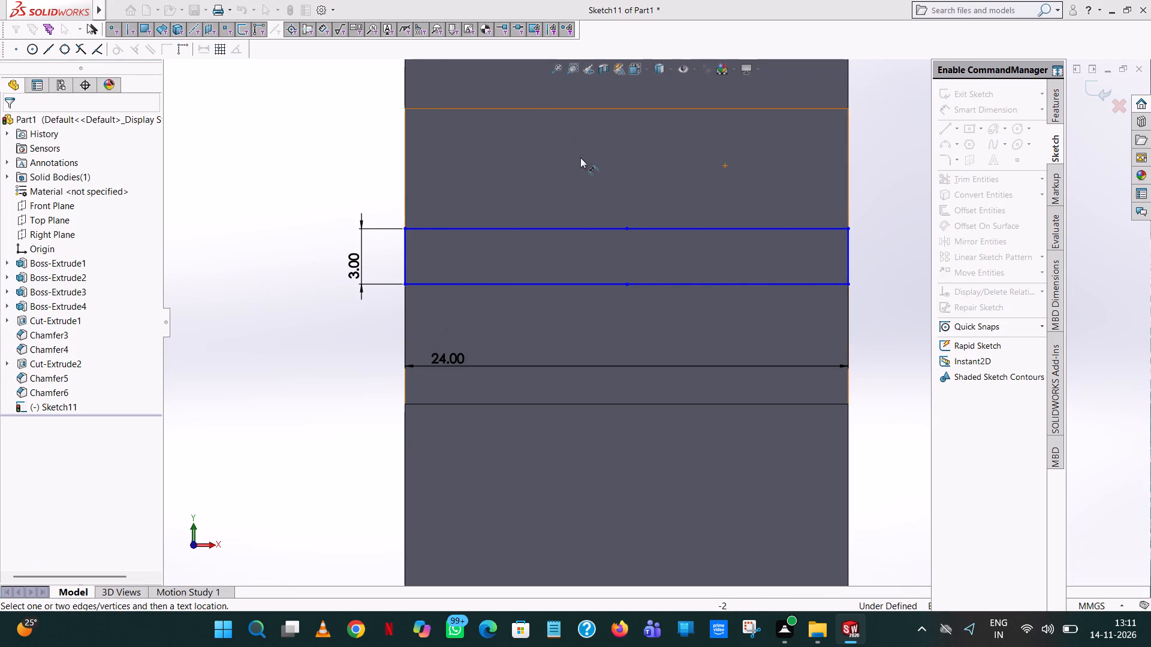
Dimension the lower line's negative-X half from the horizontal jaw edge just above the lighter band, placing the text outside the face.
{"action": "left_click", "coordinate": [561, 283]}
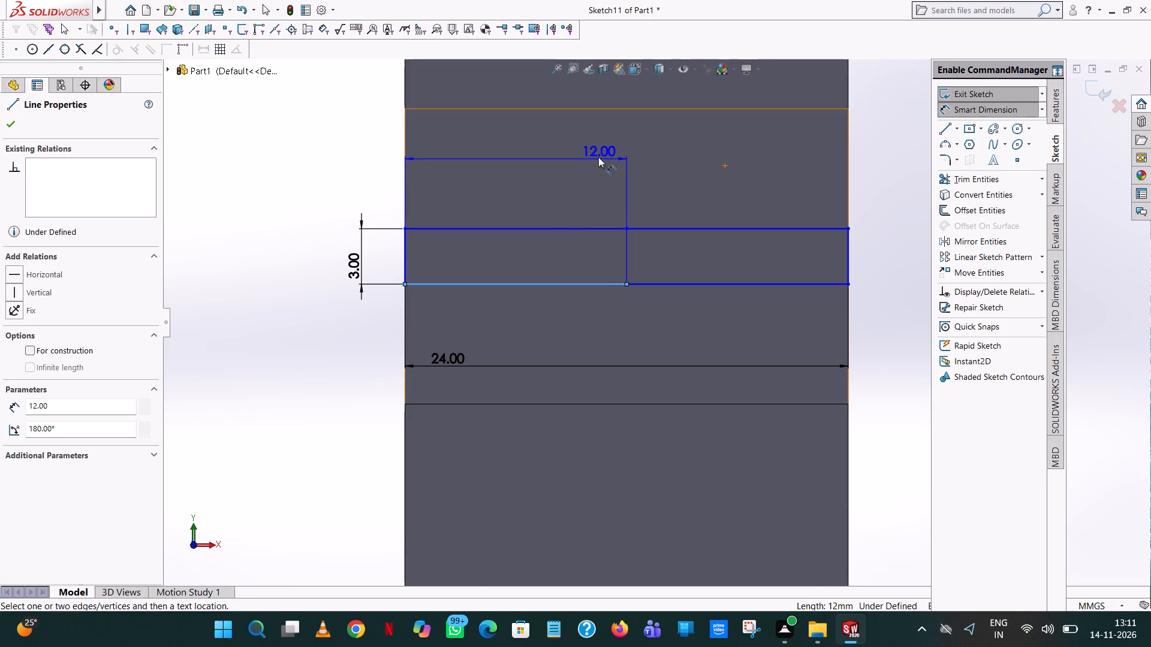
{"action": "scroll", "coordinate": [592, 152], "scroll_direction": "up", "scroll_amount": 4}
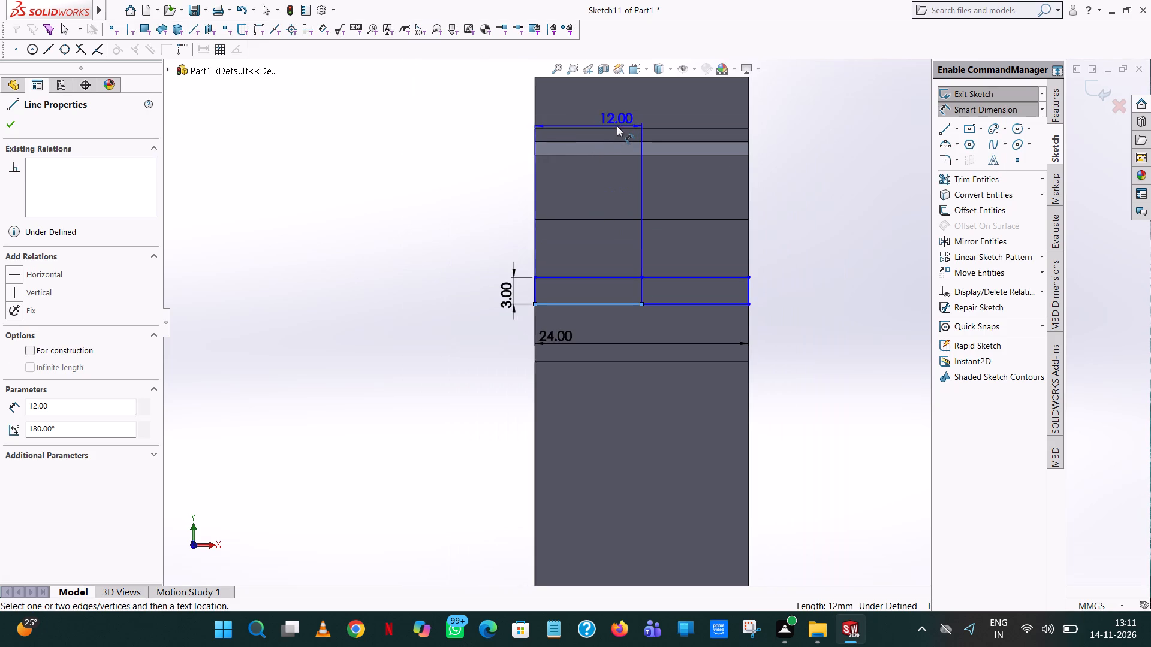
{"action": "left_click", "coordinate": [617, 128]}
{"action": "left_click", "coordinate": [429, 174]}
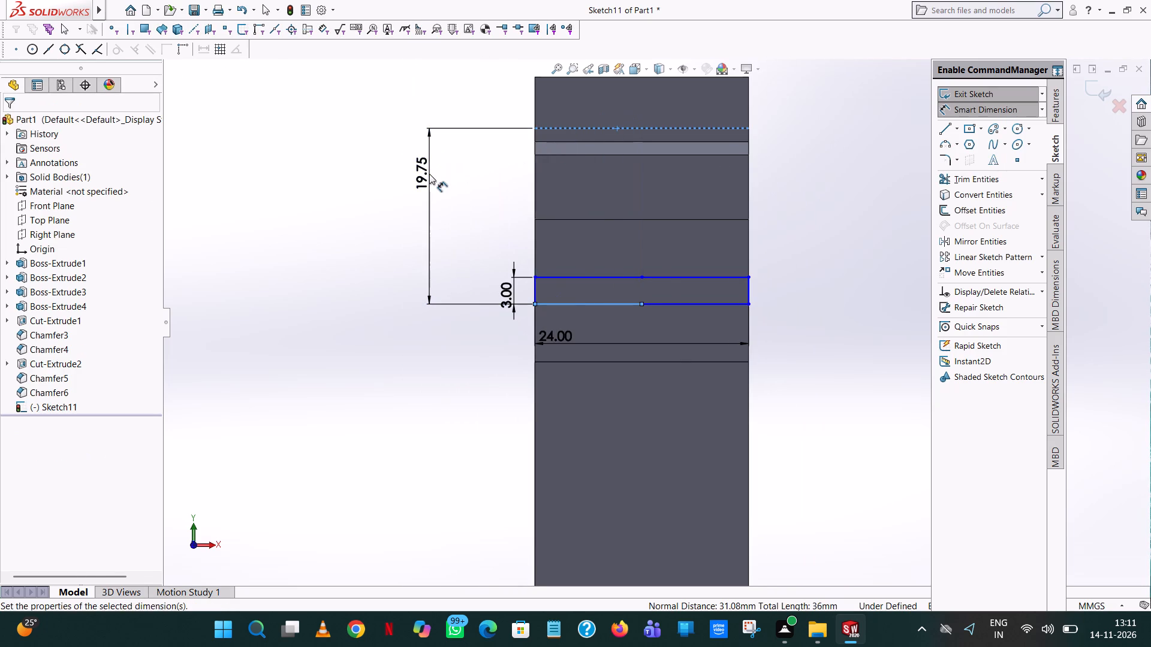
{"action": "left_click", "coordinate": [381, 155]}
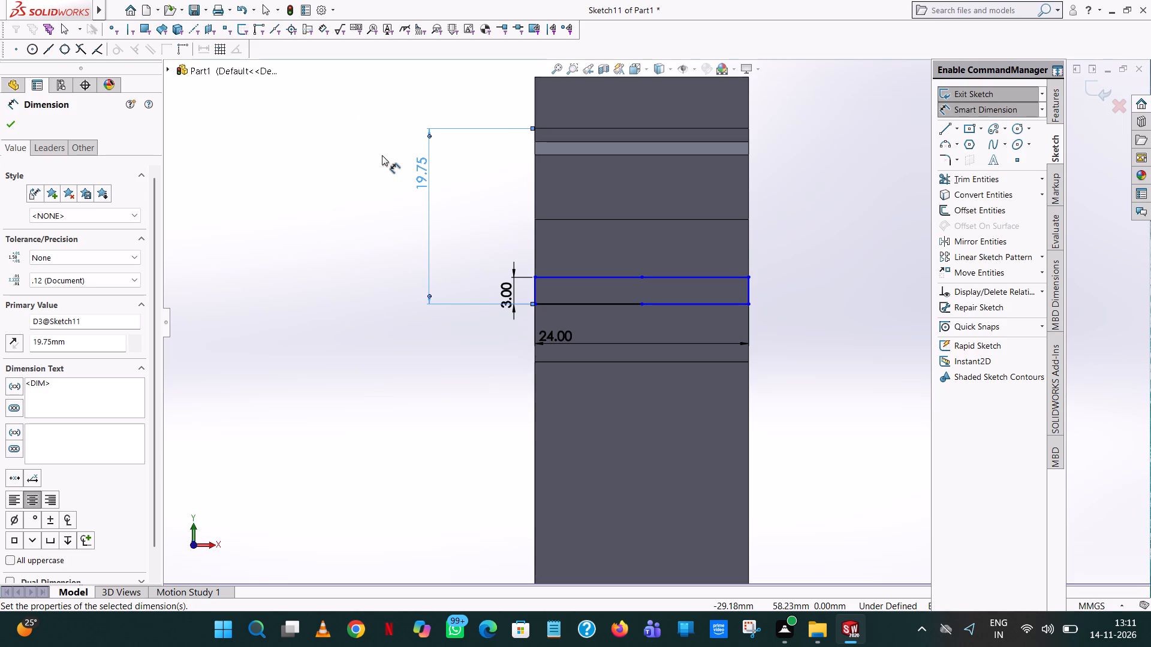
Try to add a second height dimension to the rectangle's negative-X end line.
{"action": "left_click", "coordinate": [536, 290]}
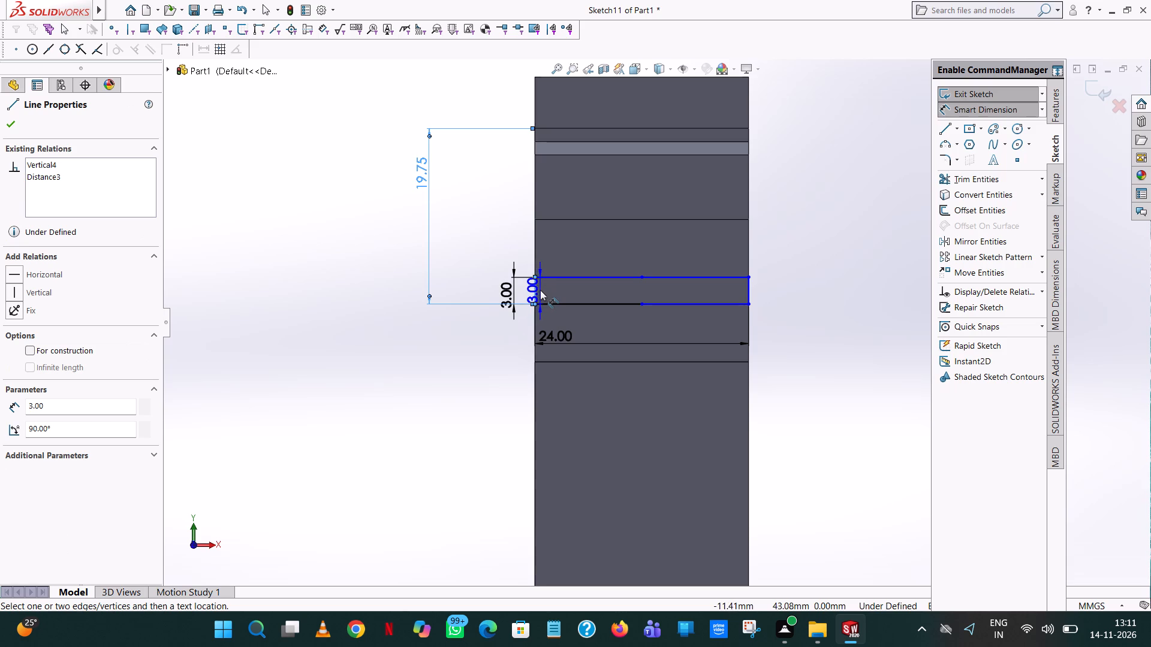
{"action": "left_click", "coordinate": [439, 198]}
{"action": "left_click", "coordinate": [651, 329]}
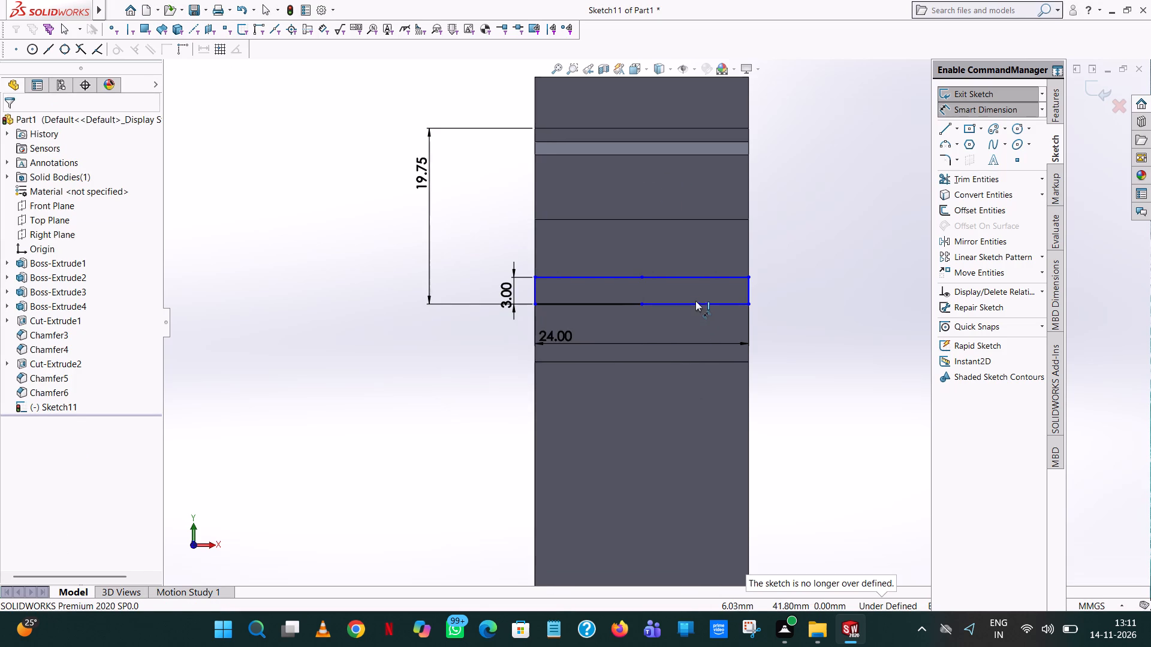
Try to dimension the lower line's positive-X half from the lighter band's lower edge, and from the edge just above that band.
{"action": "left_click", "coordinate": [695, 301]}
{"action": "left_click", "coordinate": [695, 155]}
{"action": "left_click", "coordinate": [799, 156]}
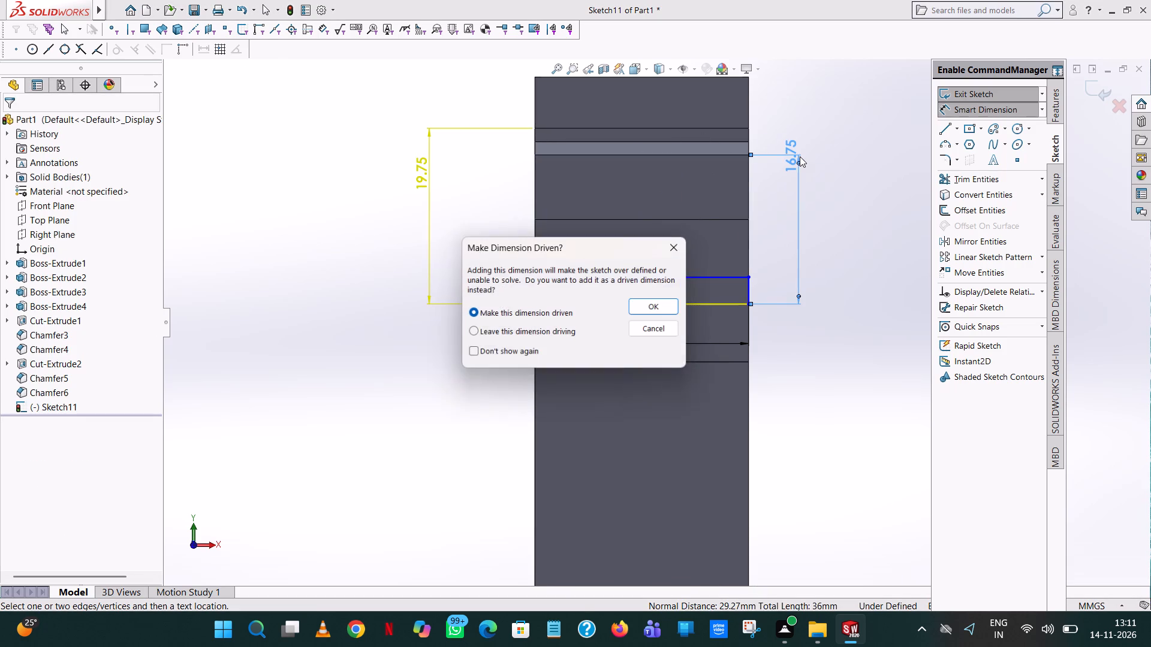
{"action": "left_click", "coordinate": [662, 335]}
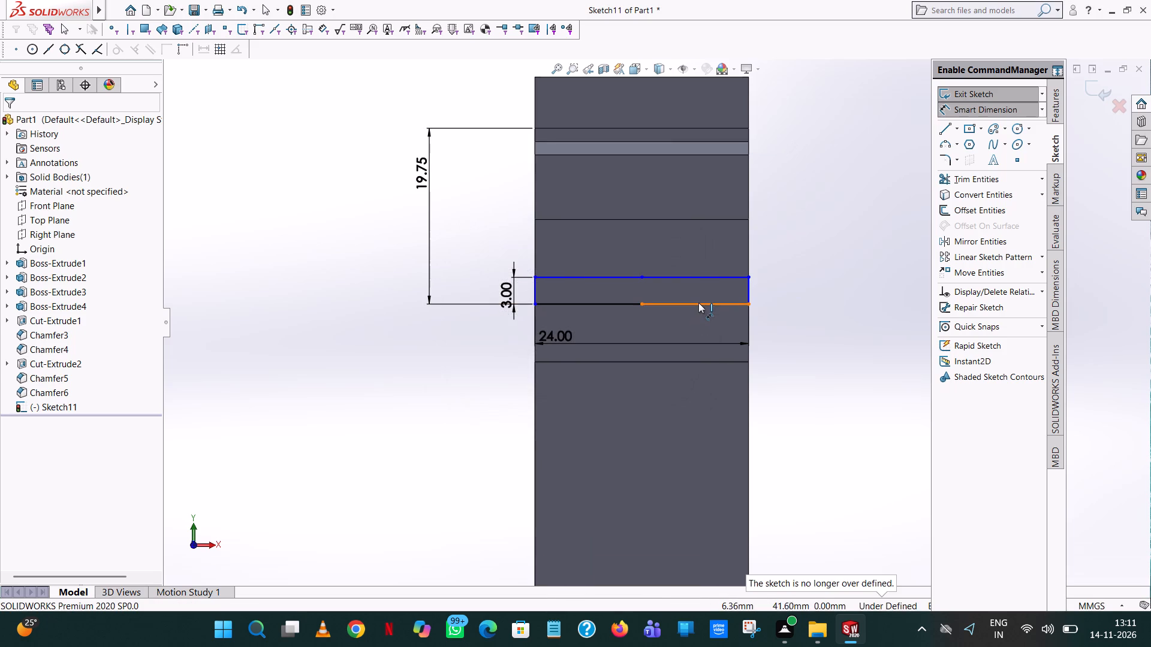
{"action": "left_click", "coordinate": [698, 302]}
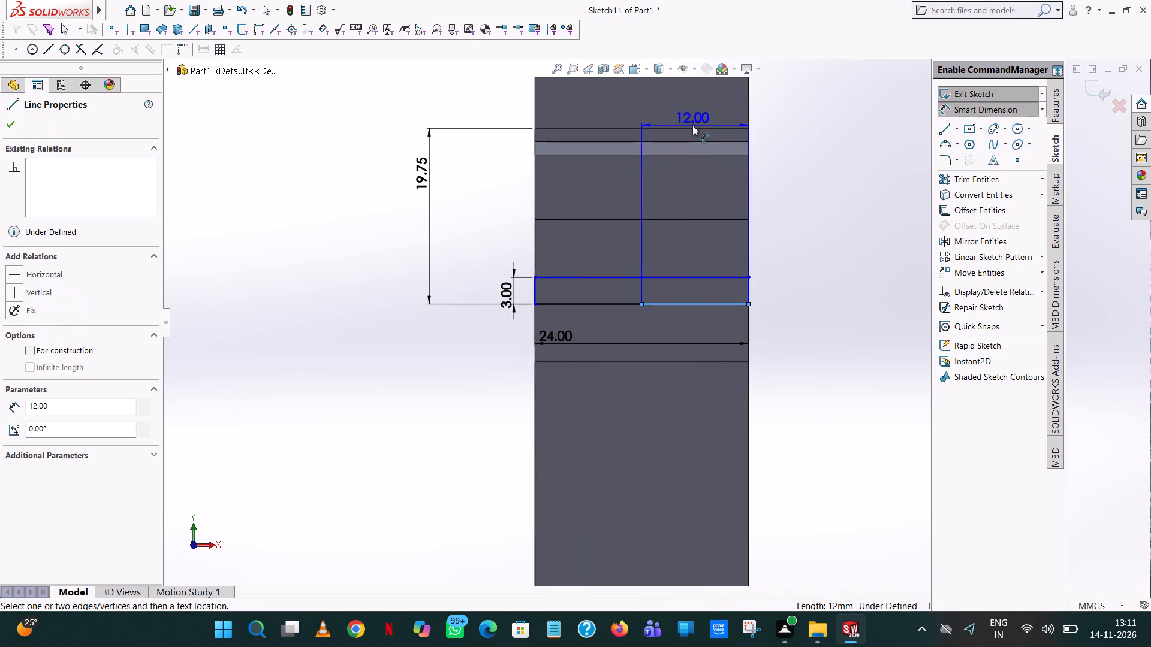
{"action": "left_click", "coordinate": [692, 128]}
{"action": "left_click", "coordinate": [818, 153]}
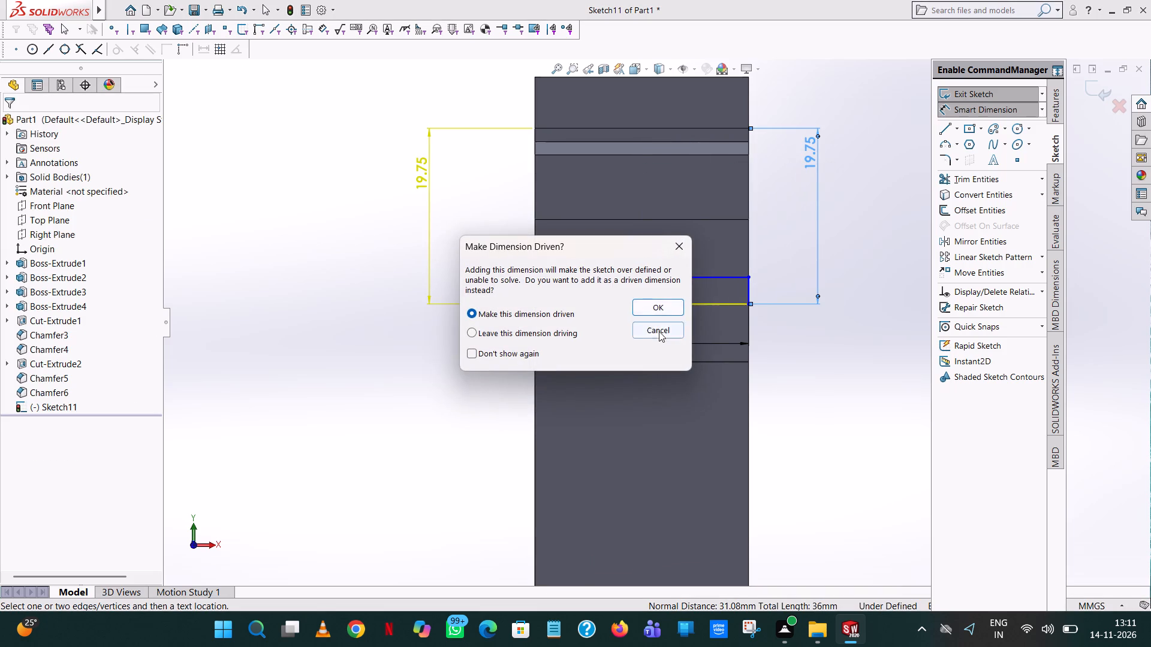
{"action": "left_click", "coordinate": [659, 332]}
Dimension the rectangle's height on its positive-X end line, placing the text outside the face.
{"action": "left_click", "coordinate": [752, 290]}
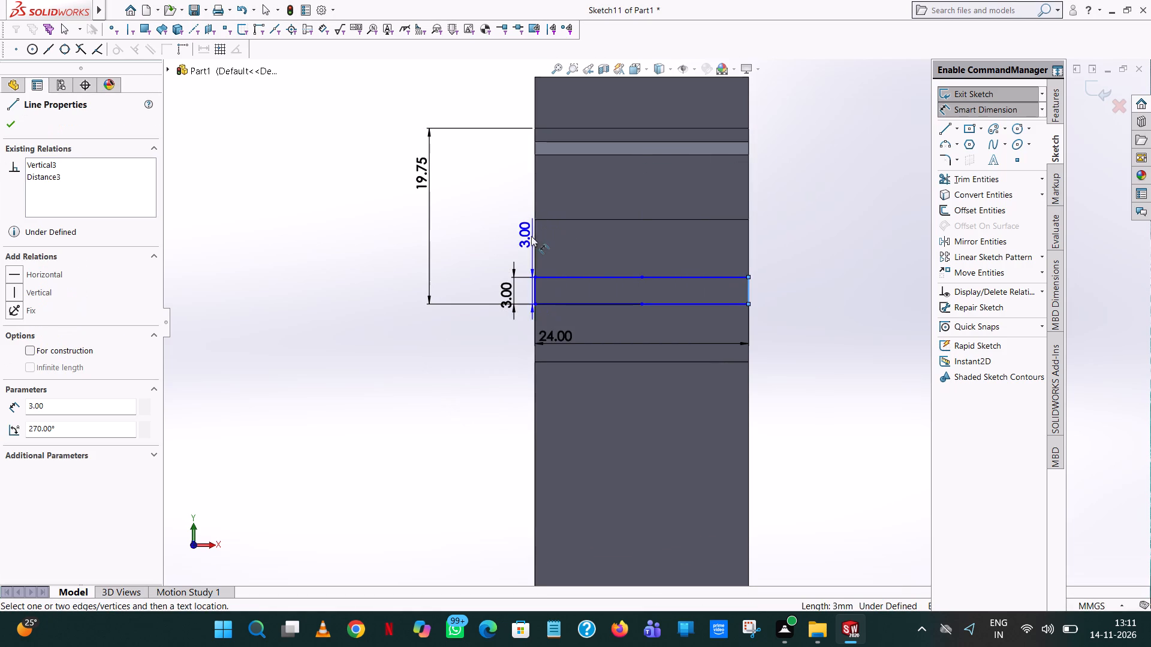
{"action": "left_click", "coordinate": [567, 219]}
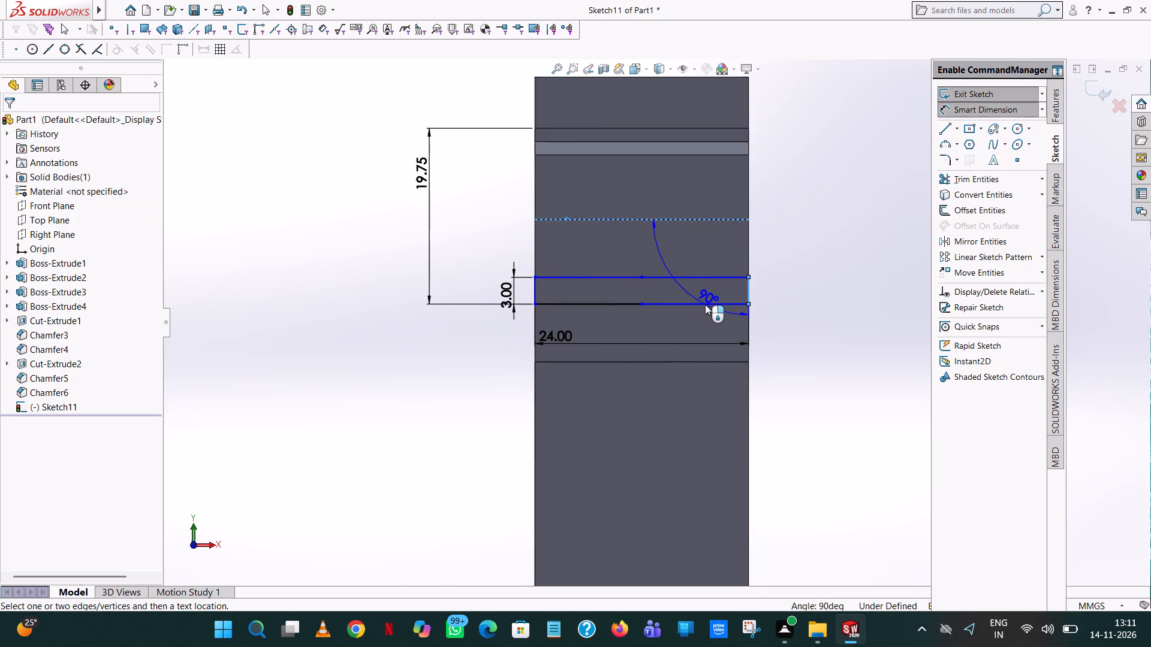
{"action": "key", "text": "Escape"}
{"action": "left_click", "coordinate": [795, 288]}
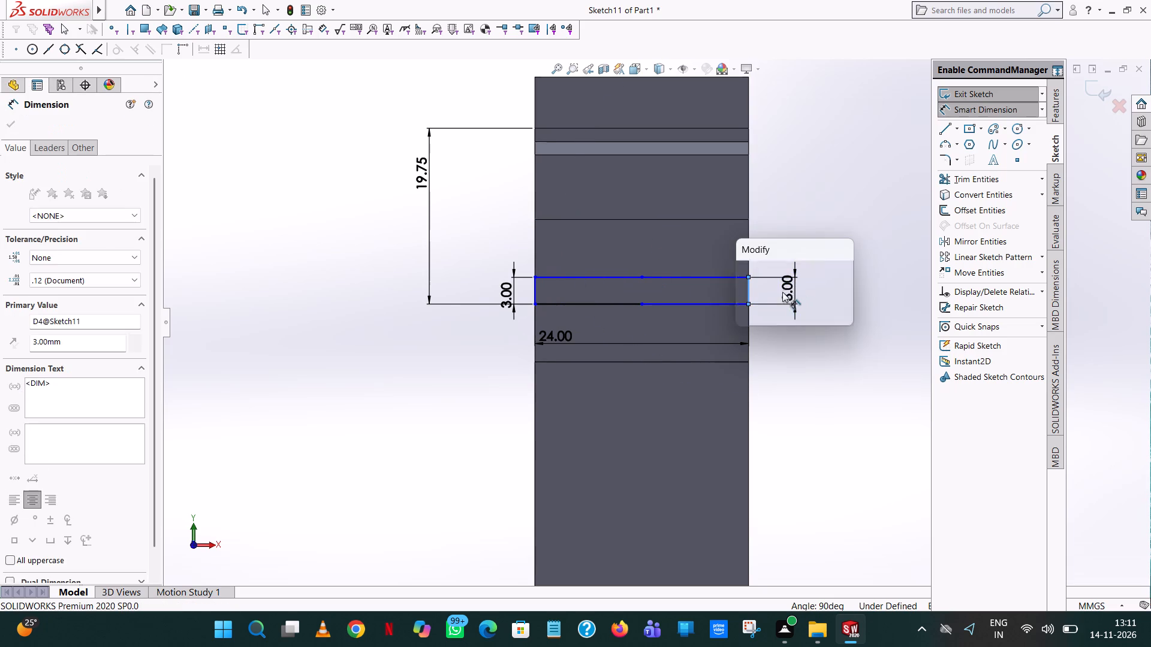
{"action": "left_click", "coordinate": [744, 264]}
{"action": "left_click", "coordinate": [788, 199]}
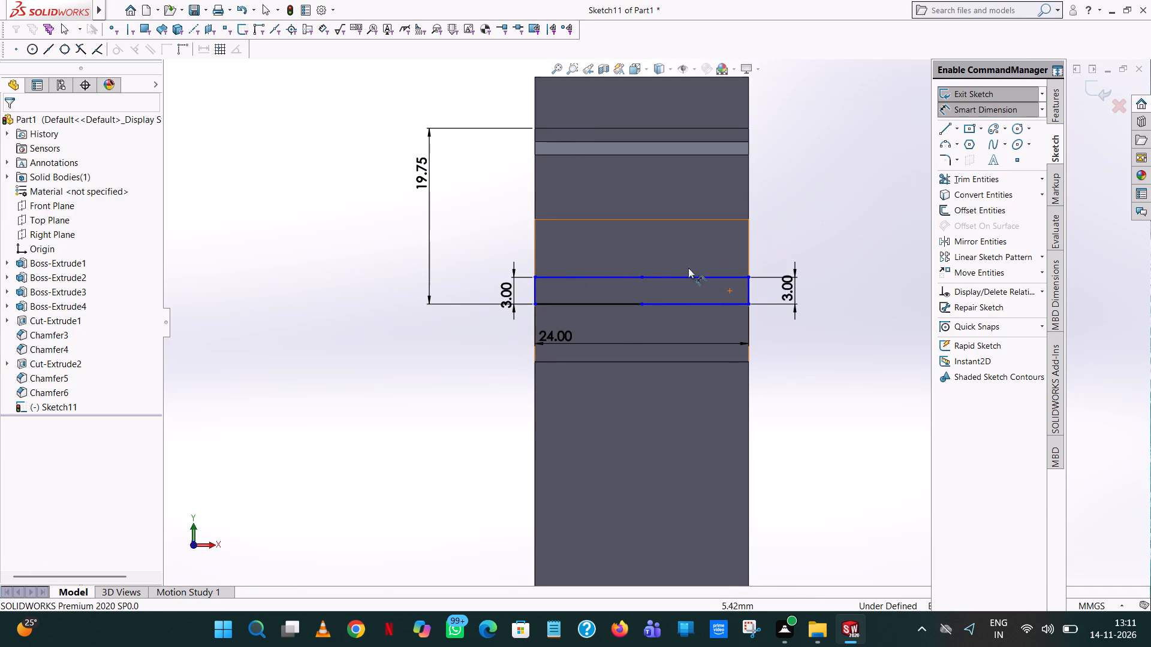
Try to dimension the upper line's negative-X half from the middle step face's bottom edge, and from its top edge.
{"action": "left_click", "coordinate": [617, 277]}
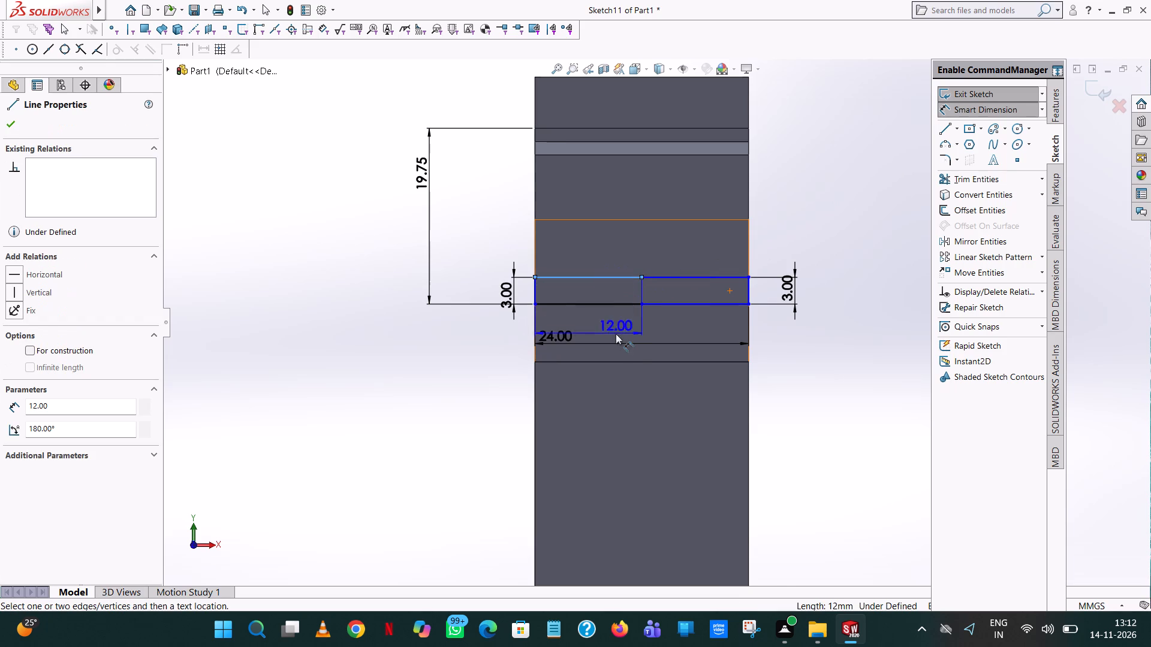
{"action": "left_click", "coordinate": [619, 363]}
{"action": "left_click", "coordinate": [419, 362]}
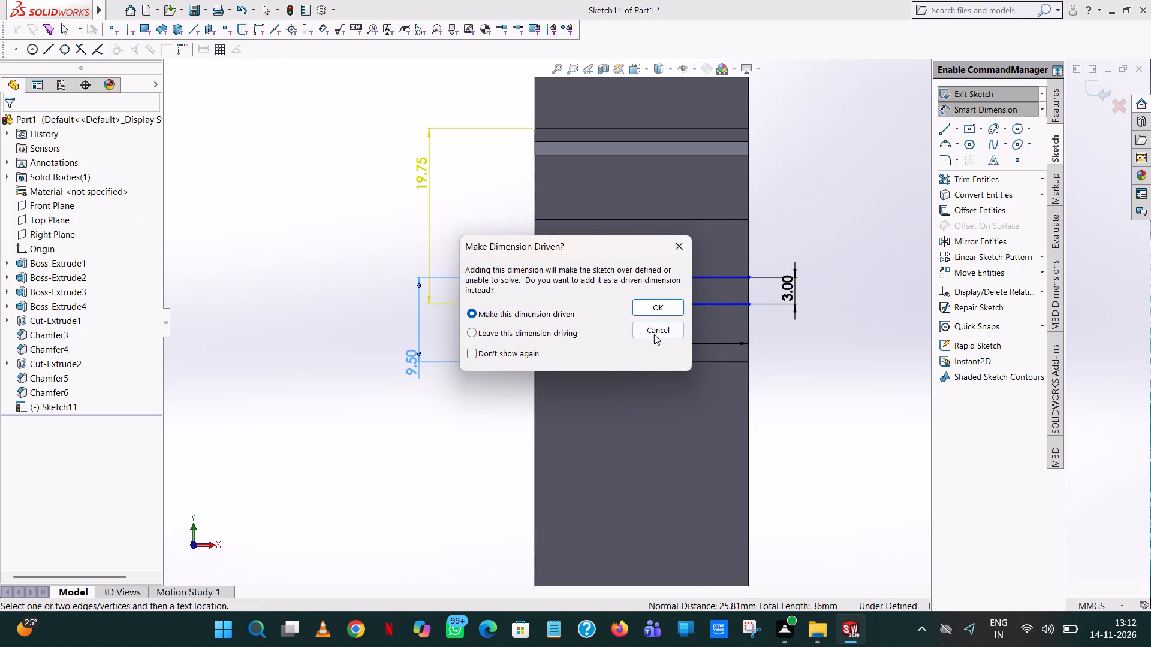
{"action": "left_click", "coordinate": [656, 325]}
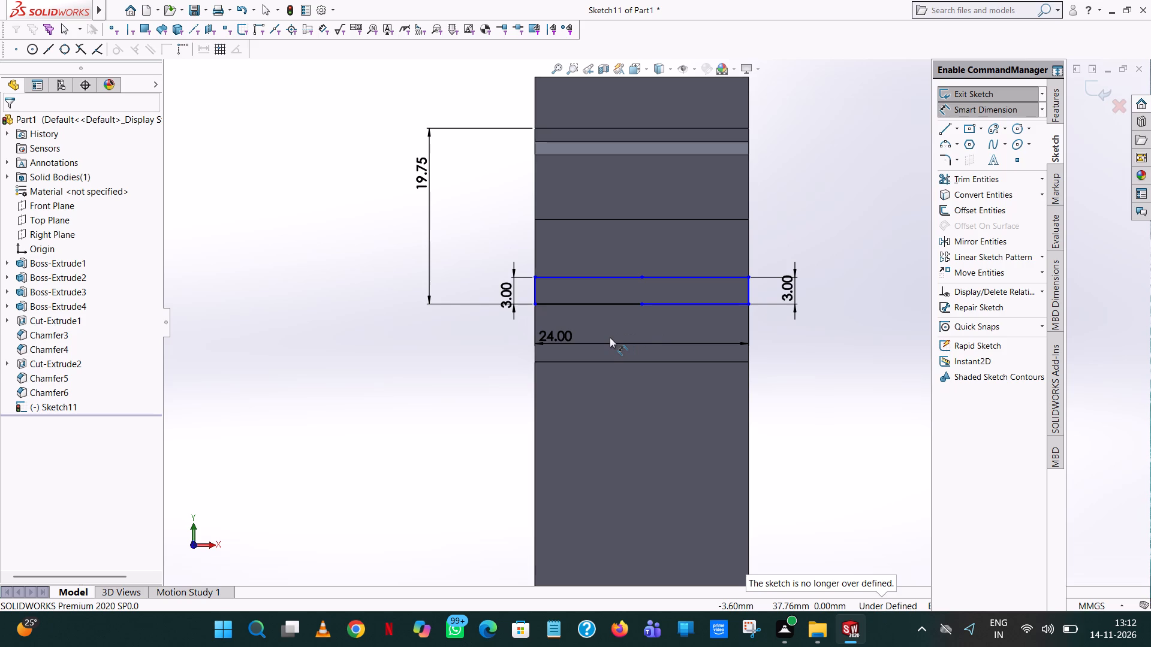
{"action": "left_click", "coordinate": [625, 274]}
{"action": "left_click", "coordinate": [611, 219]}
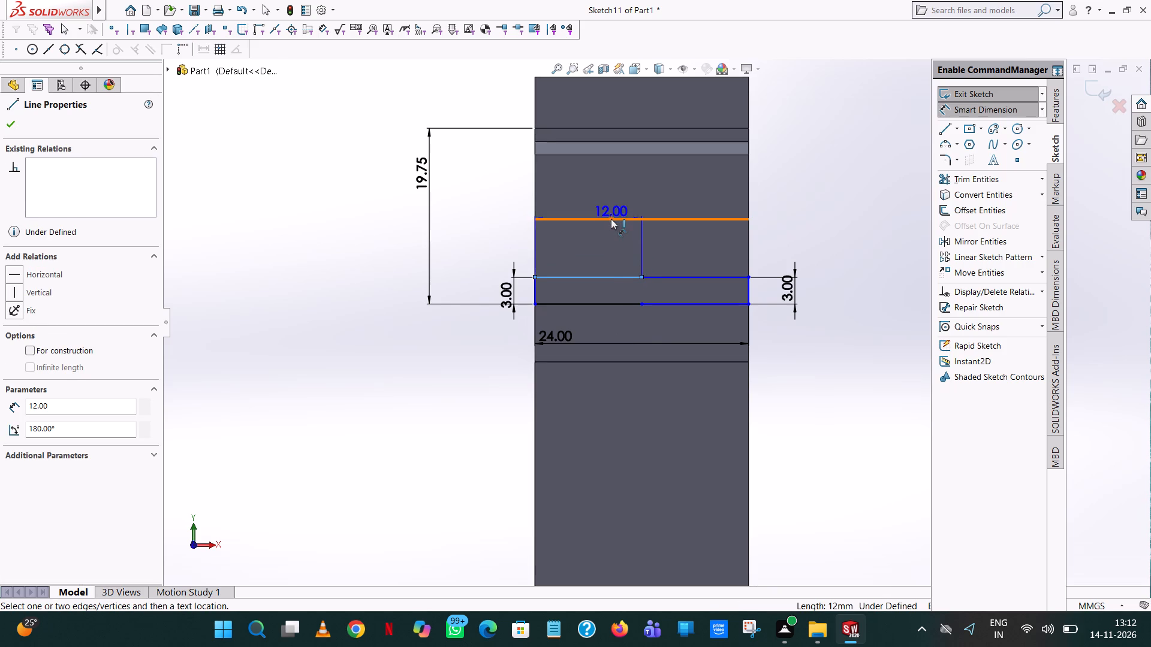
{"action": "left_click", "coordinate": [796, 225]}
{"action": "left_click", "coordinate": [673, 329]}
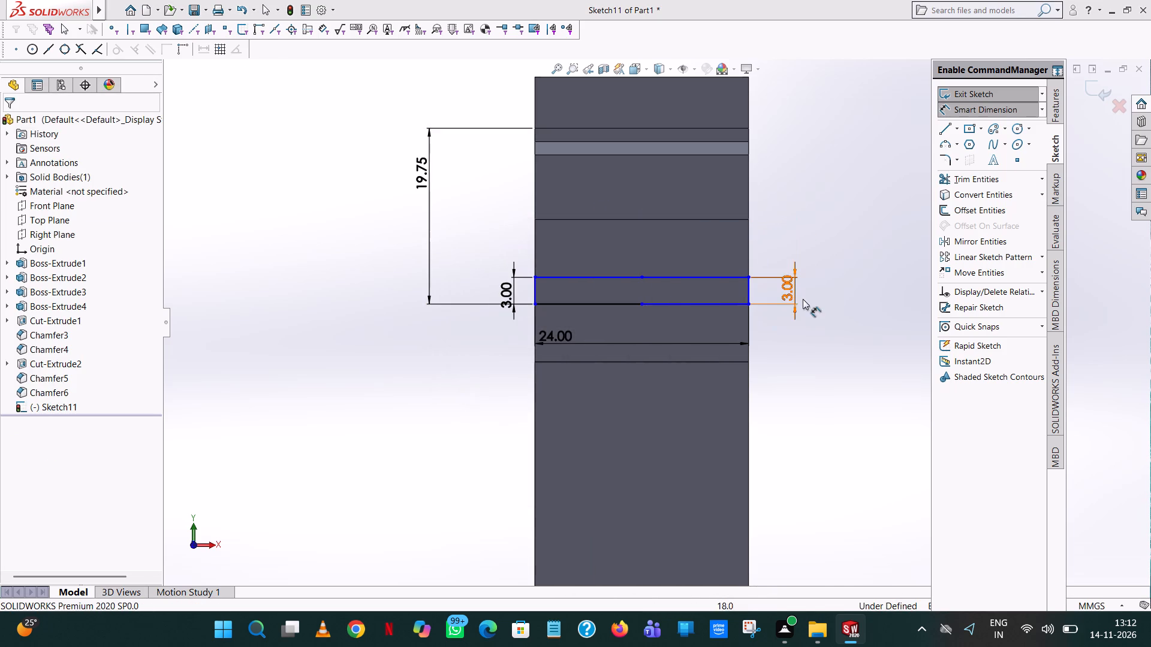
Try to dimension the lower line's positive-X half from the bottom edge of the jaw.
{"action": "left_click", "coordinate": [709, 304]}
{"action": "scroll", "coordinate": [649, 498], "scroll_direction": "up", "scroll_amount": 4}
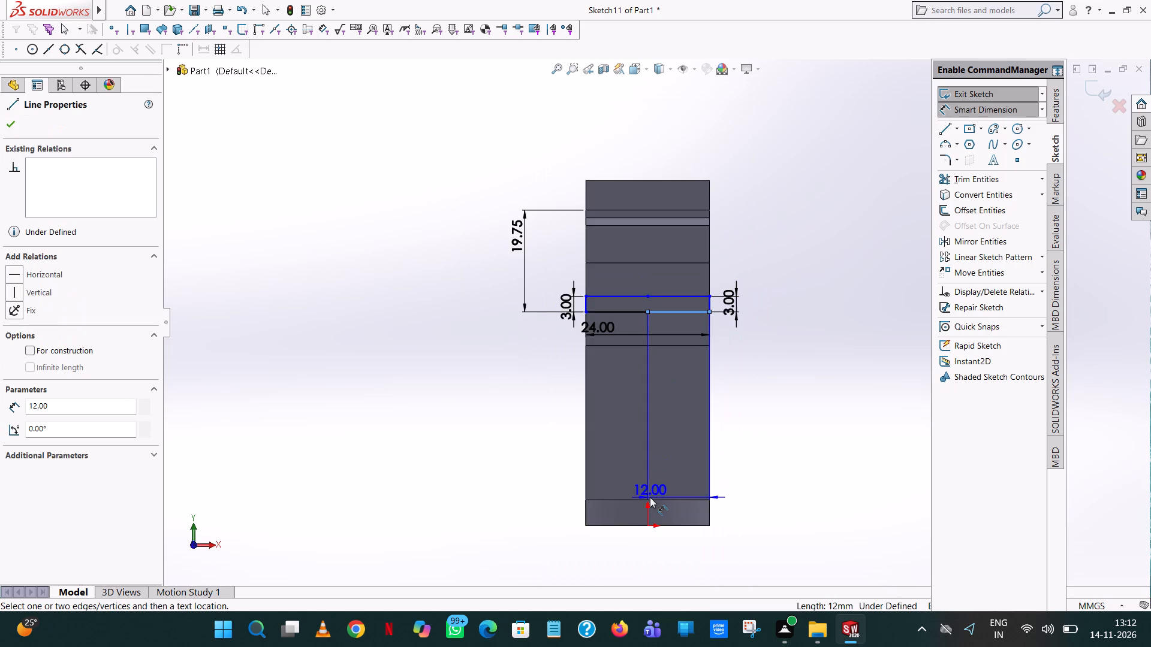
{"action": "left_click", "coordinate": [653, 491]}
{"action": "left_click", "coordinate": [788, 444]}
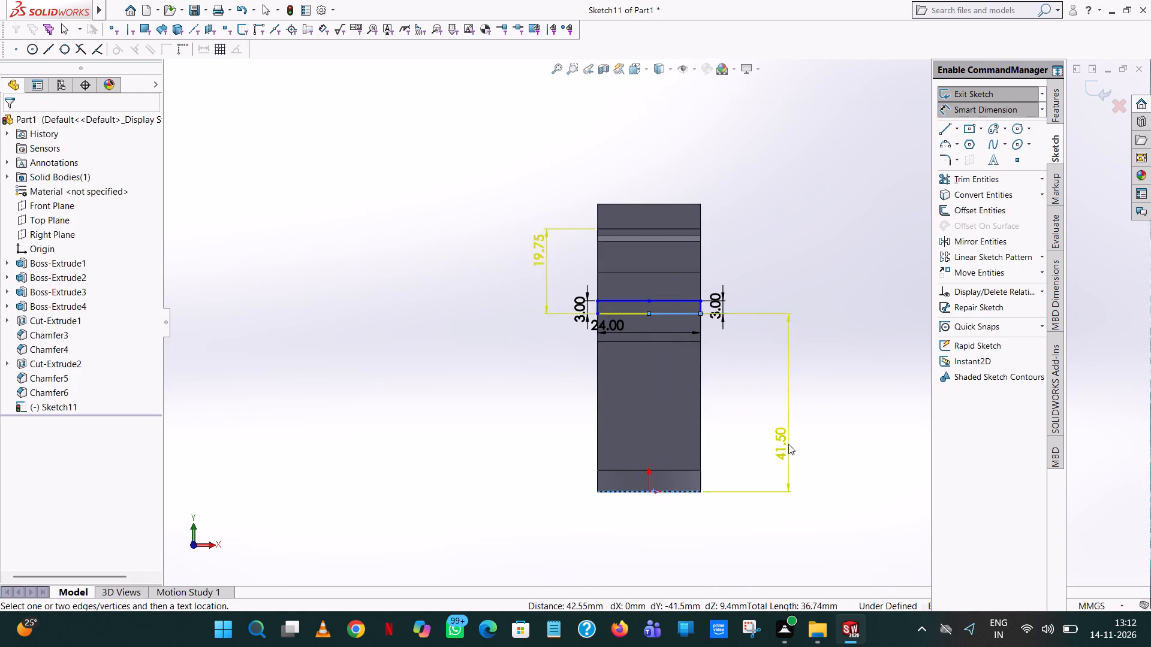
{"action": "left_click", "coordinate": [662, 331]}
Dimension the horizontal distance from the rectangle's negative-X end line to the origin, placing the text below the jaw.
{"action": "scroll", "coordinate": [680, 316], "scroll_direction": "down", "scroll_amount": 4}
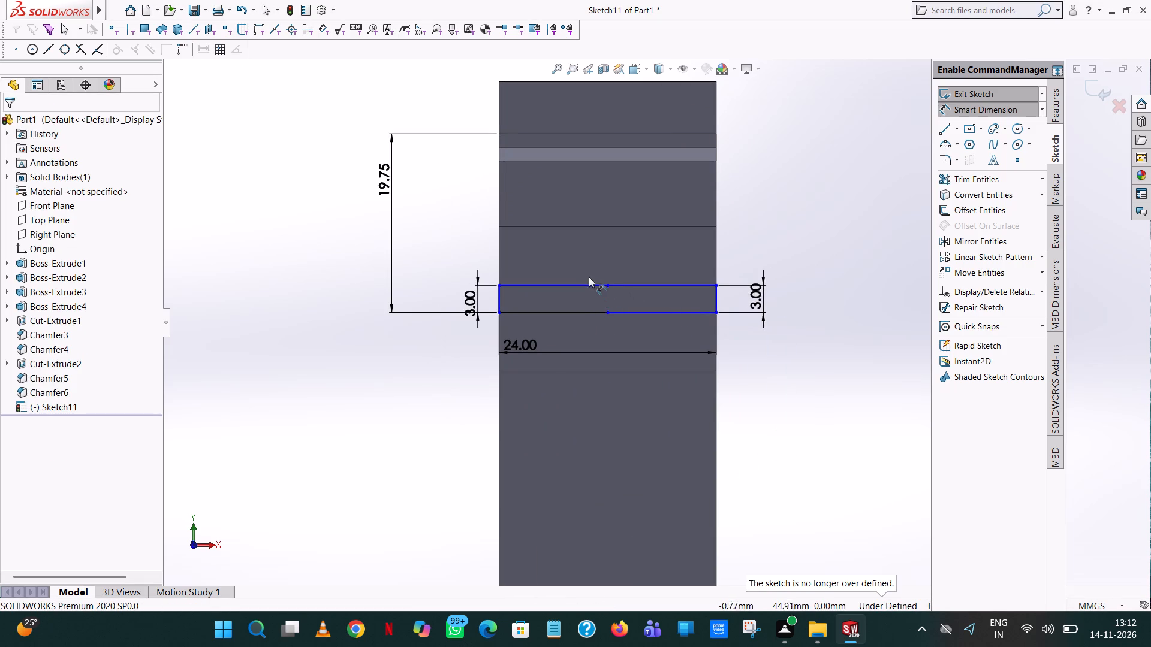
{"action": "left_click", "coordinate": [499, 301]}
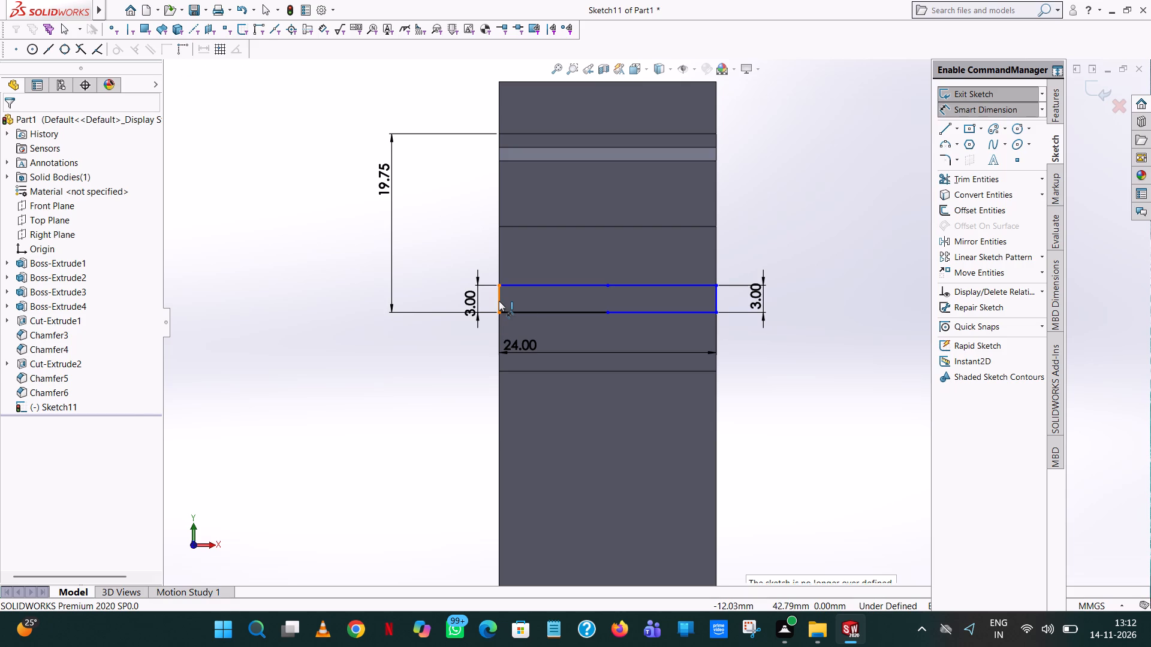
{"action": "scroll", "coordinate": [611, 459], "scroll_direction": "up", "scroll_amount": 7}
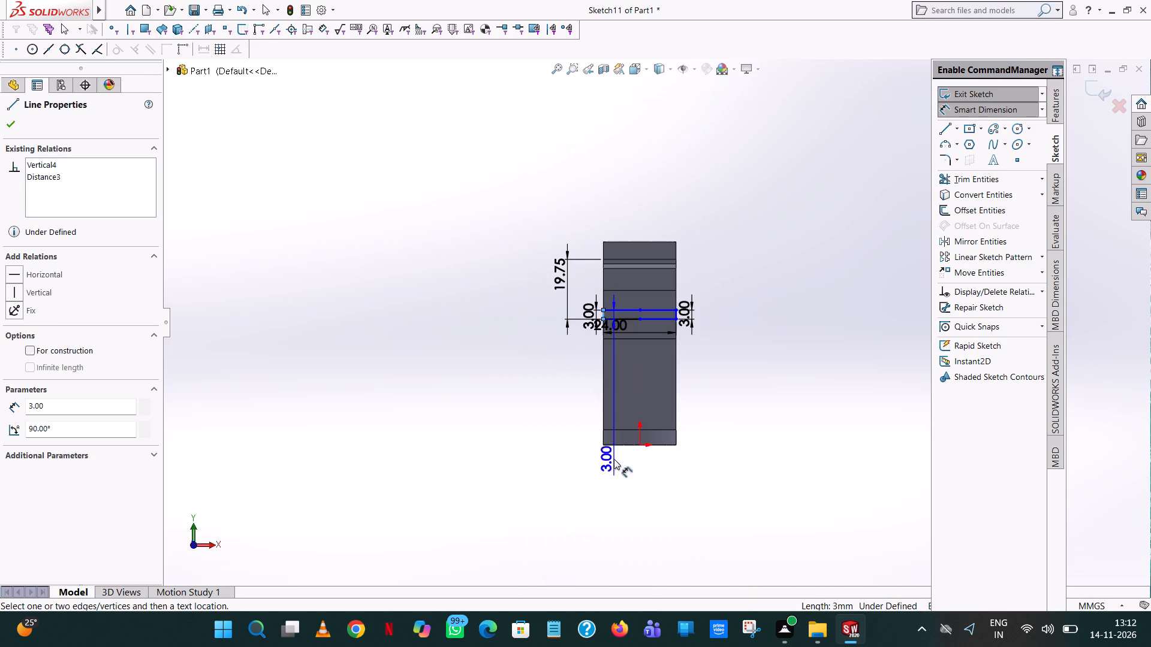
{"action": "left_click", "coordinate": [640, 443]}
{"action": "left_click", "coordinate": [615, 494]}
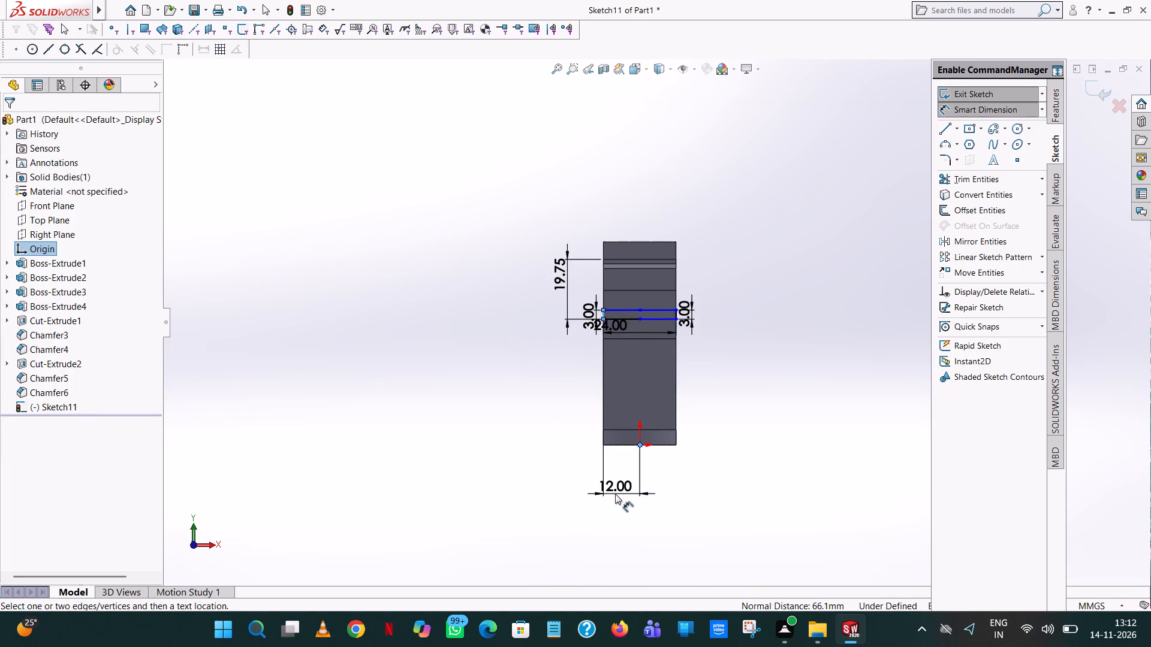
{"action": "left_click", "coordinate": [567, 473]}
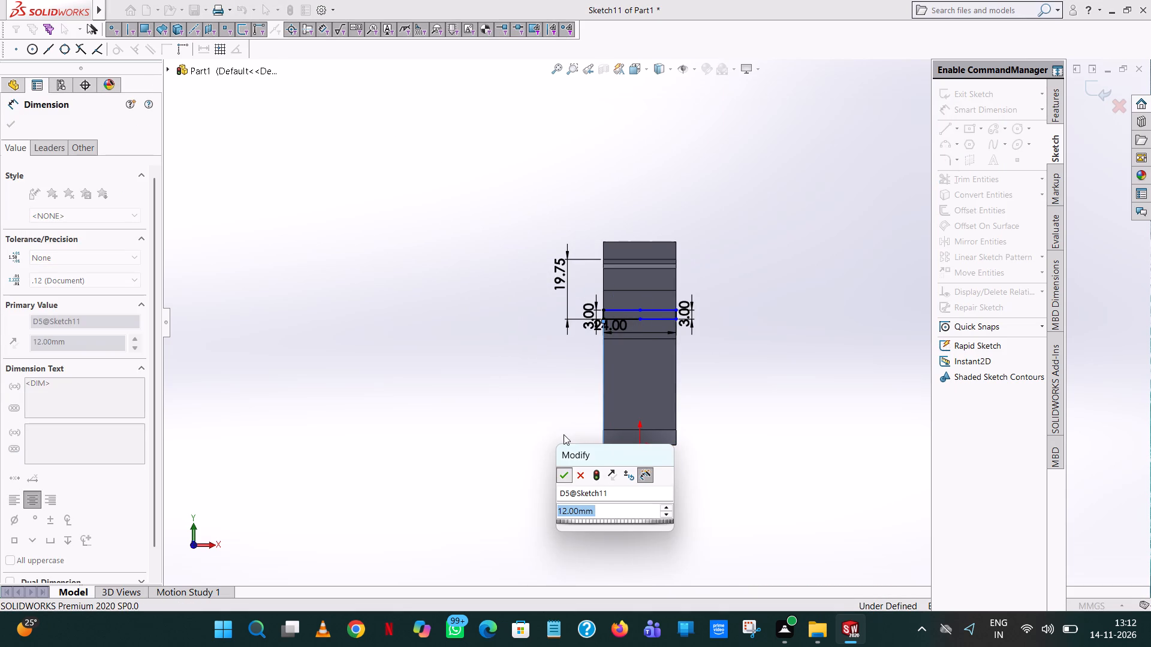
{"action": "left_click", "coordinate": [764, 321]}
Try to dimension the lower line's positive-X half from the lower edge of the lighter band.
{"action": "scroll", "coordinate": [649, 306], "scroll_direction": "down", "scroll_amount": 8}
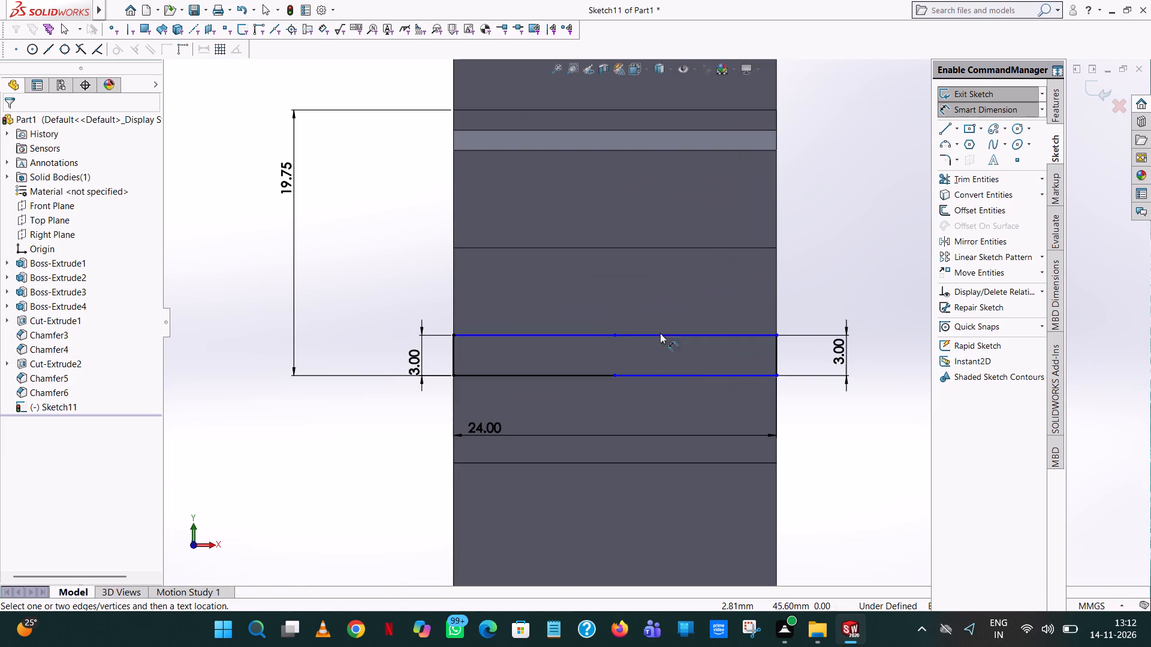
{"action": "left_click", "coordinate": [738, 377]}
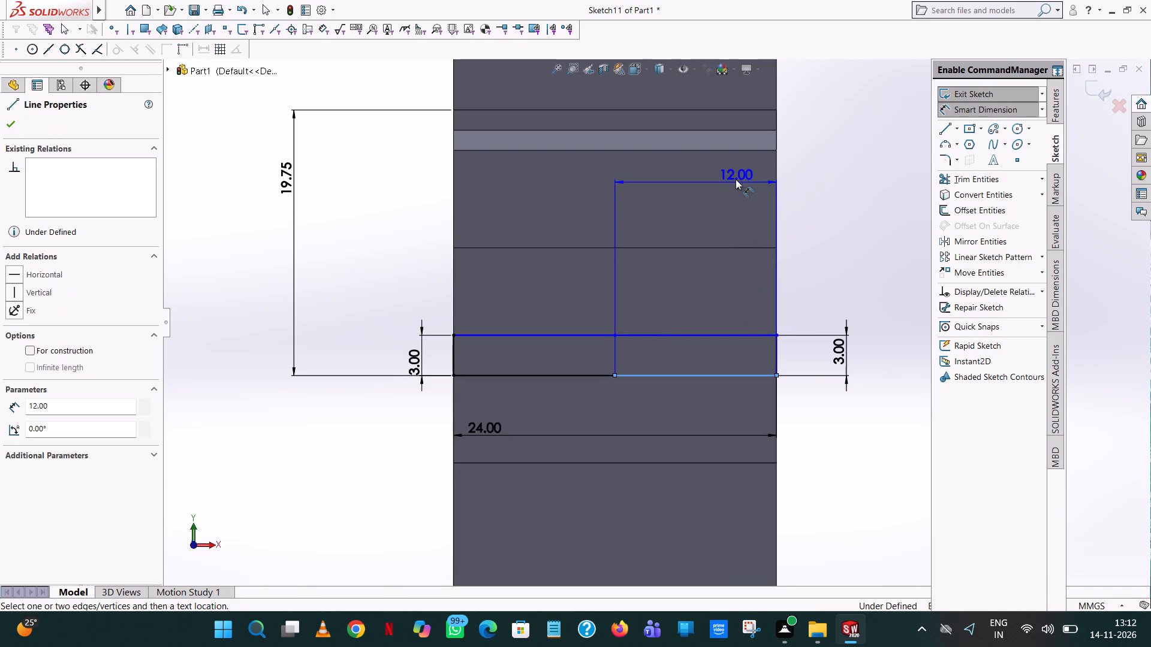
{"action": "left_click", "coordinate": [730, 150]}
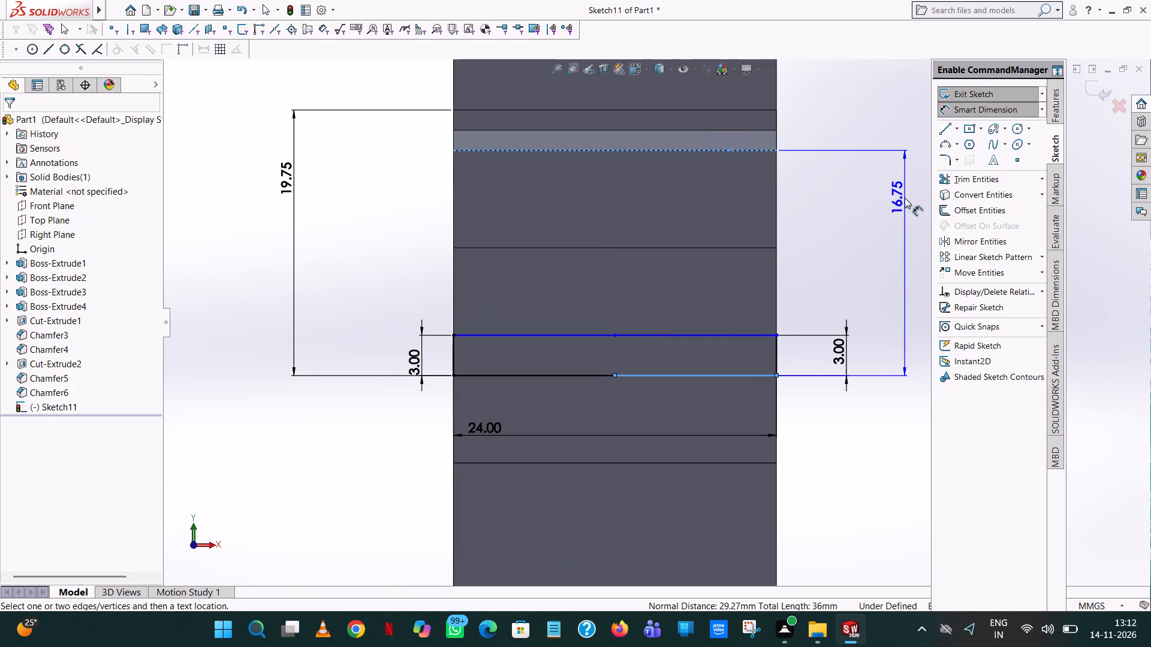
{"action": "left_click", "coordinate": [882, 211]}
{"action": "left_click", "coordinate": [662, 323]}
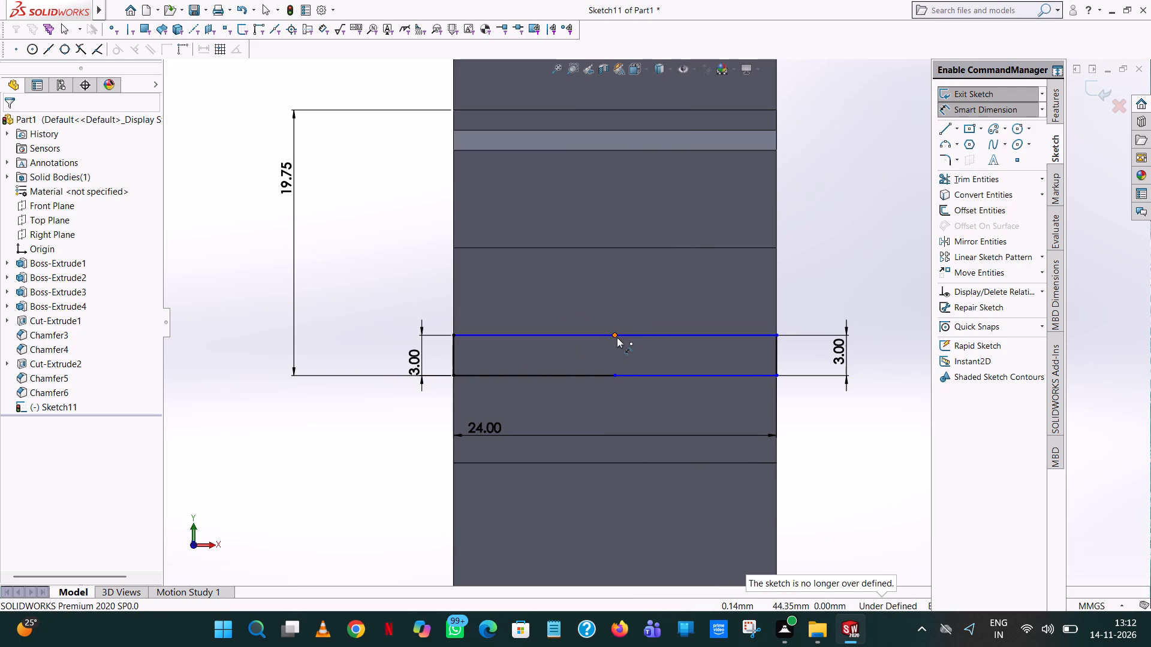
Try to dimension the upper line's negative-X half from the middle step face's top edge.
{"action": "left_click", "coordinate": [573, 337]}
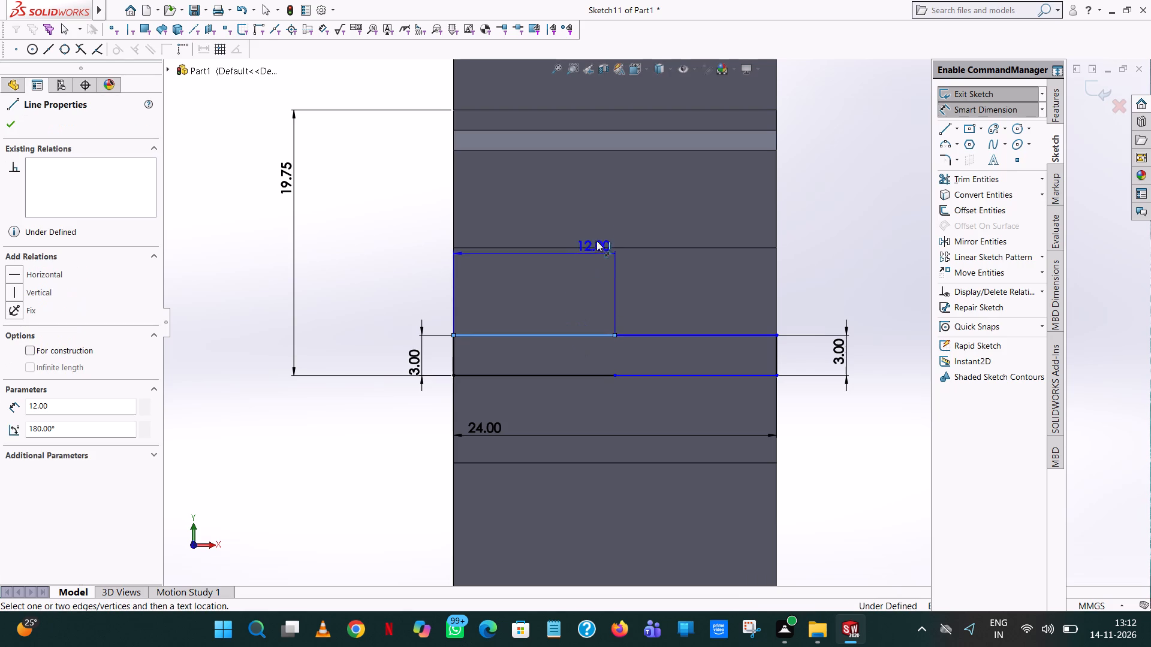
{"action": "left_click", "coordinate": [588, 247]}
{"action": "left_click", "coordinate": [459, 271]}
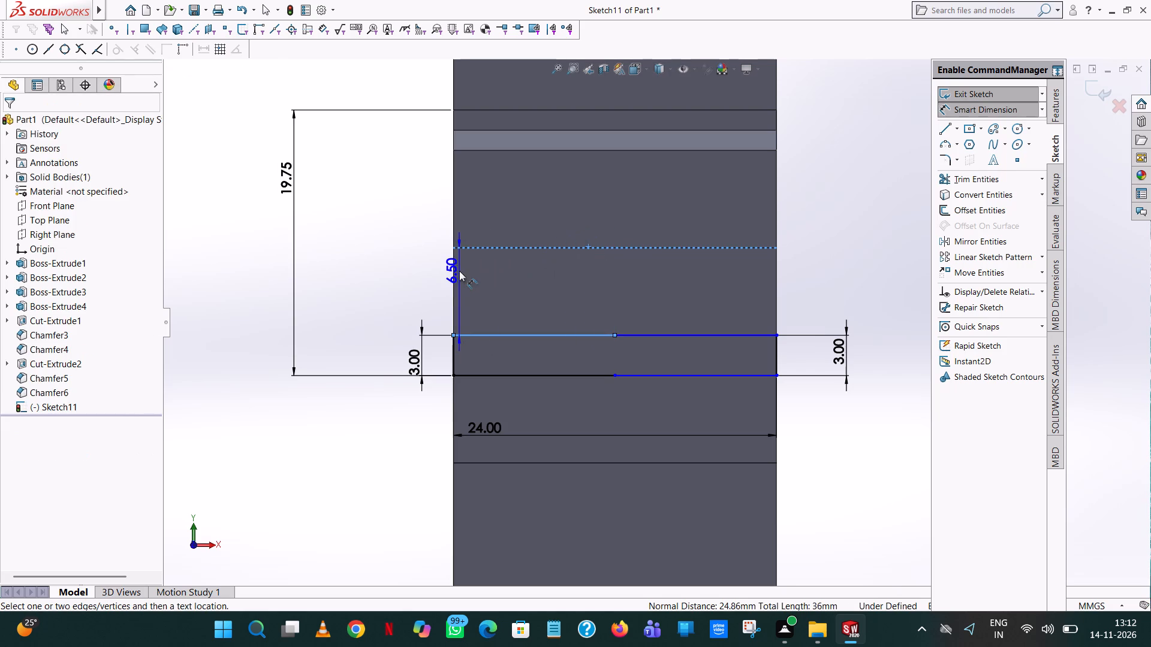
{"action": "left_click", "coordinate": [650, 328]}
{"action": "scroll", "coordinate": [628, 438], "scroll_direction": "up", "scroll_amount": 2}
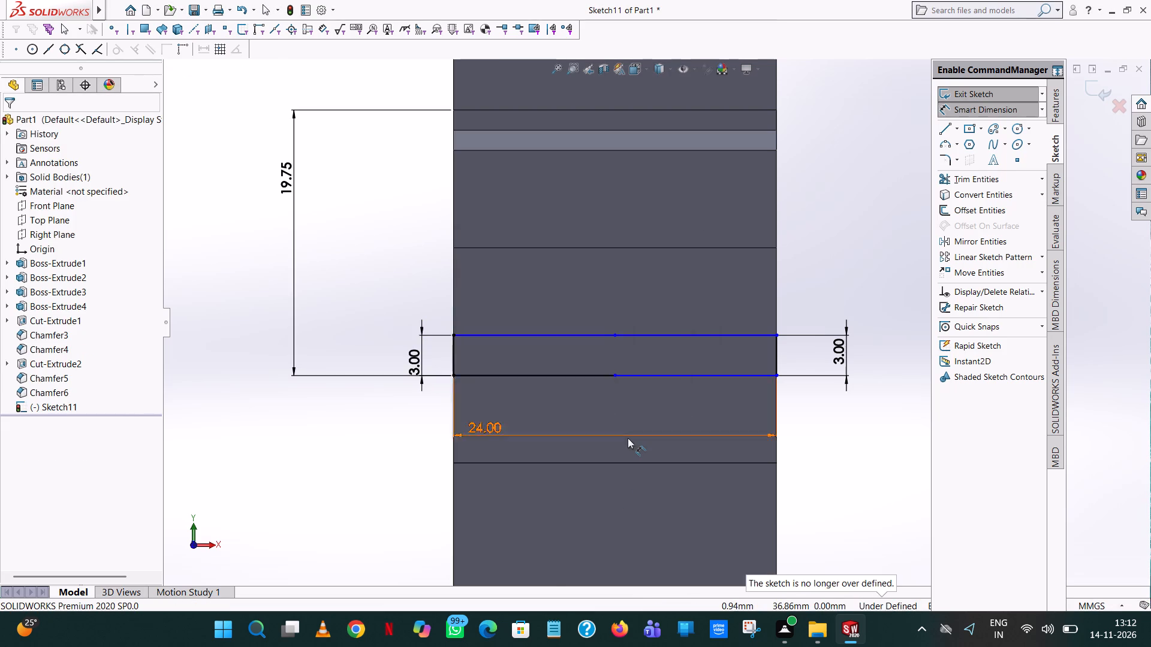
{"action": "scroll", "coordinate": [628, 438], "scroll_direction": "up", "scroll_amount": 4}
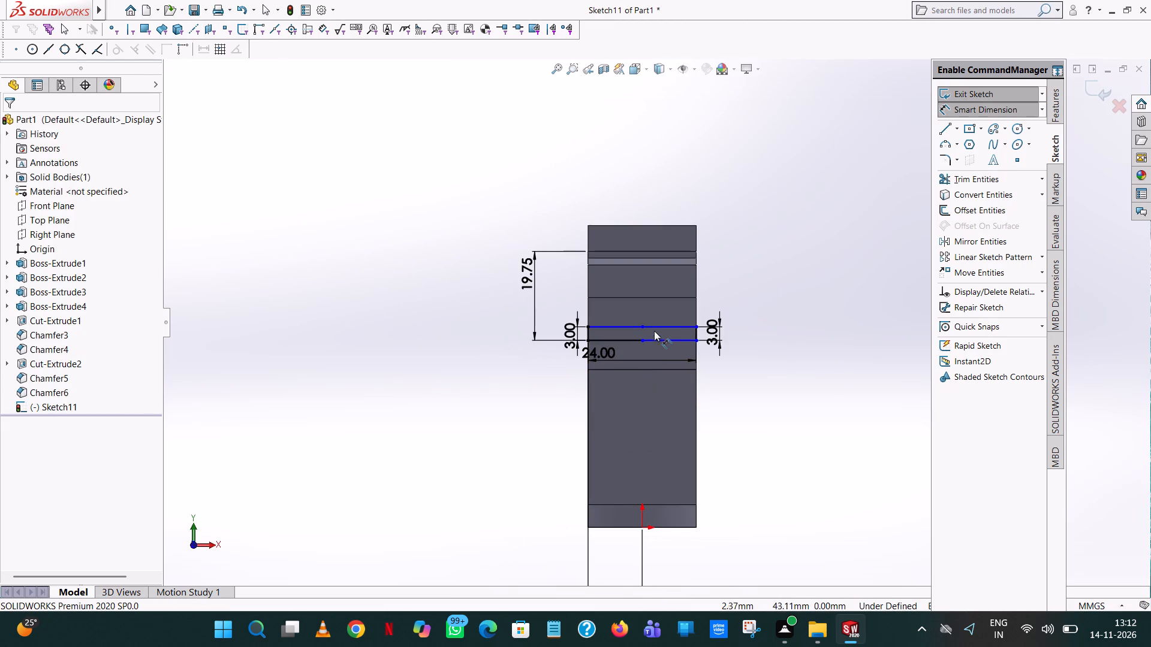
Dimension the upper line's positive-X half vertically from the origin at 44.50 mm, placing the text beyond the jaw's positive-X side.
{"action": "left_click", "coordinate": [658, 328]}
{"action": "left_click", "coordinate": [641, 529]}
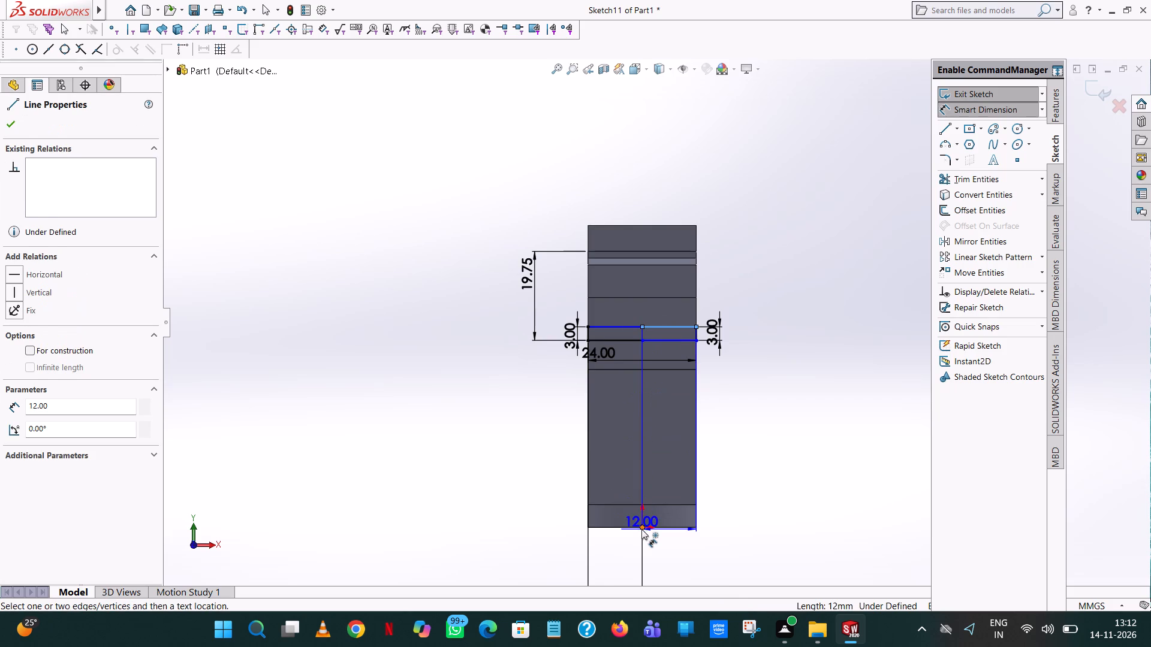
{"action": "left_click", "coordinate": [767, 522]}
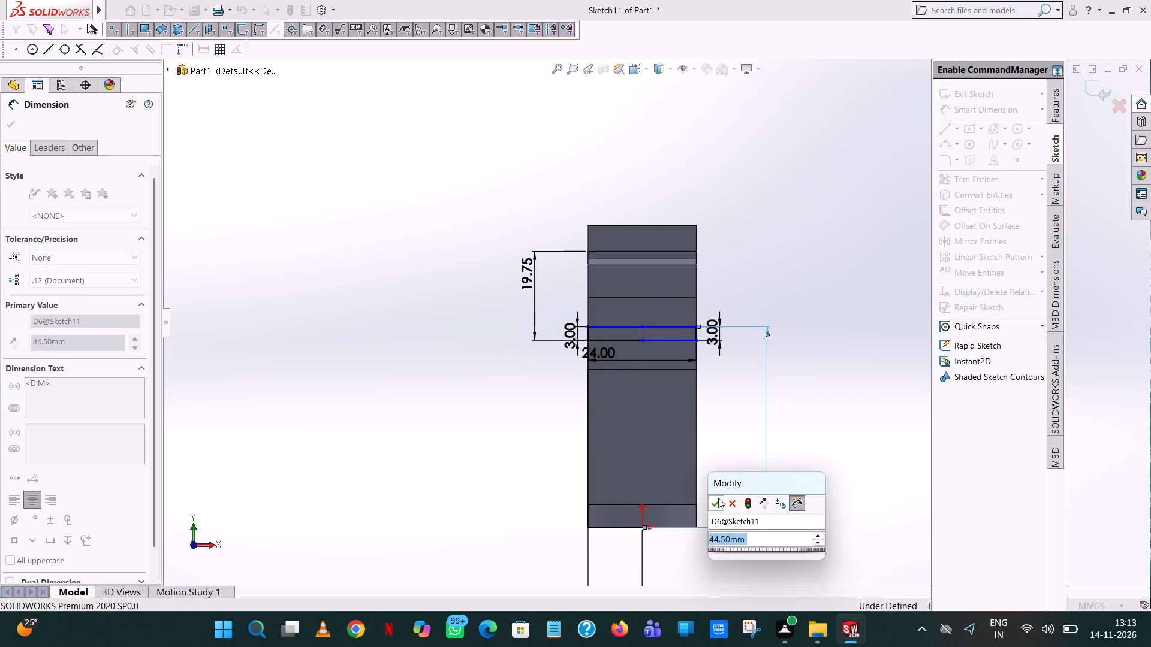
{"action": "left_click", "coordinate": [718, 498]}
{"action": "left_click", "coordinate": [737, 419]}
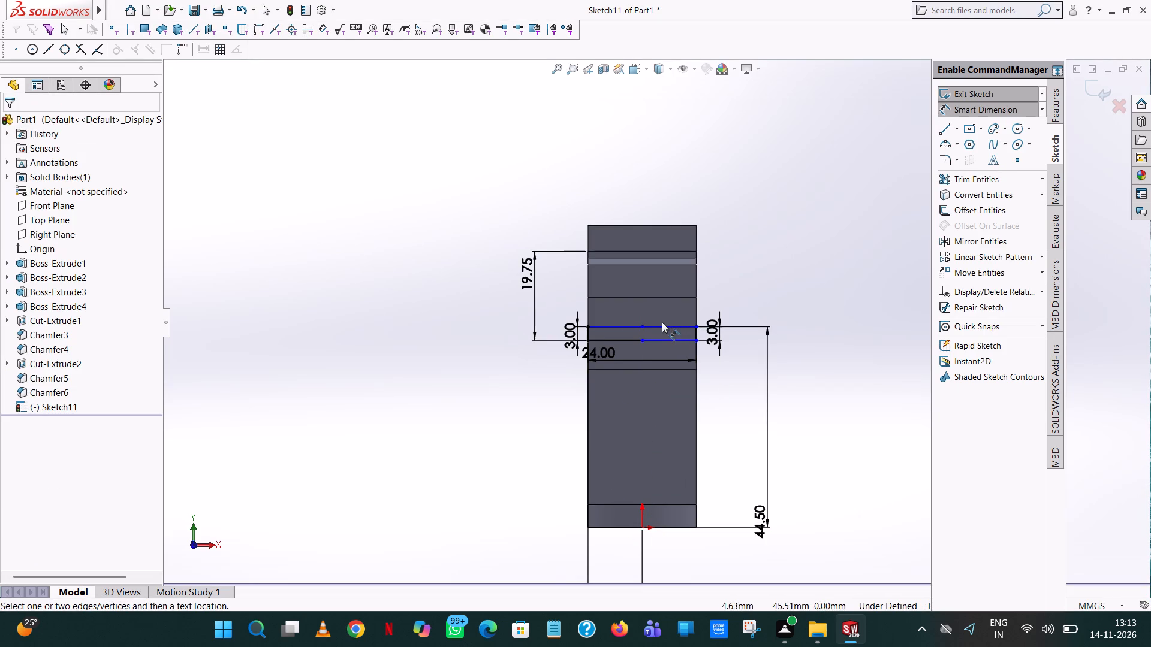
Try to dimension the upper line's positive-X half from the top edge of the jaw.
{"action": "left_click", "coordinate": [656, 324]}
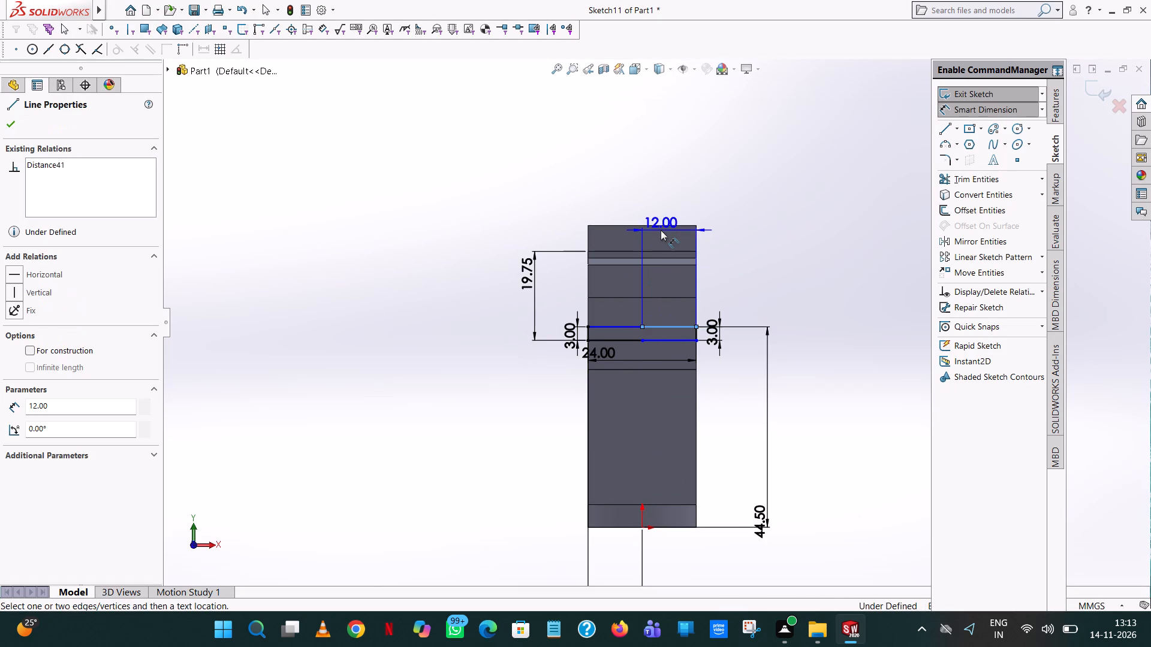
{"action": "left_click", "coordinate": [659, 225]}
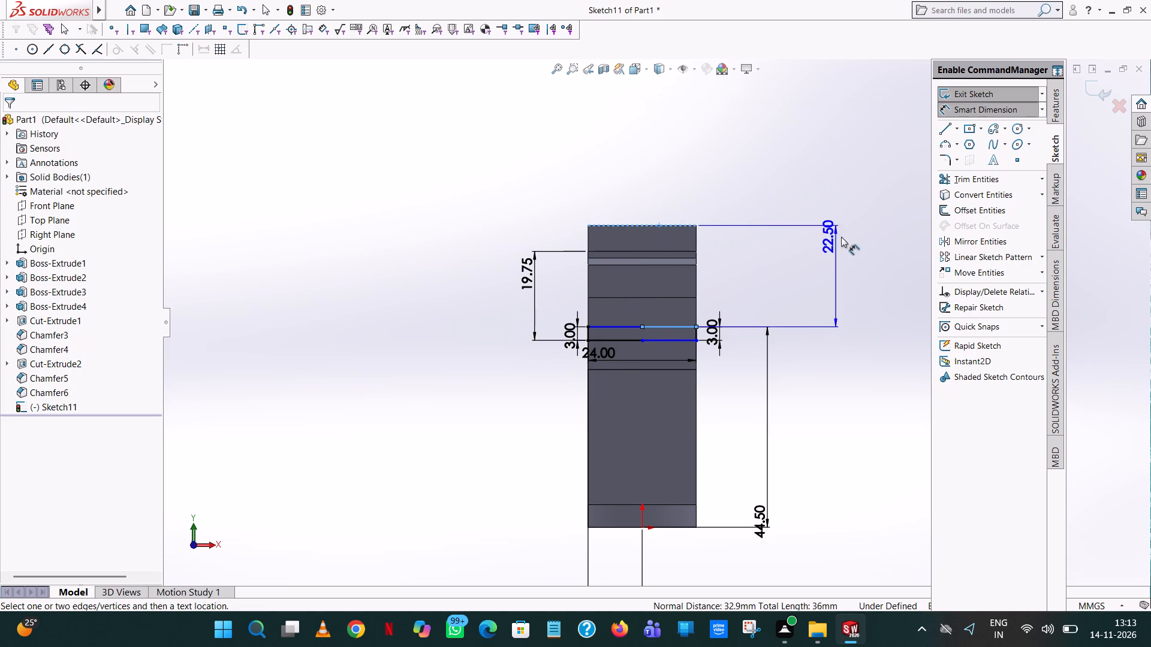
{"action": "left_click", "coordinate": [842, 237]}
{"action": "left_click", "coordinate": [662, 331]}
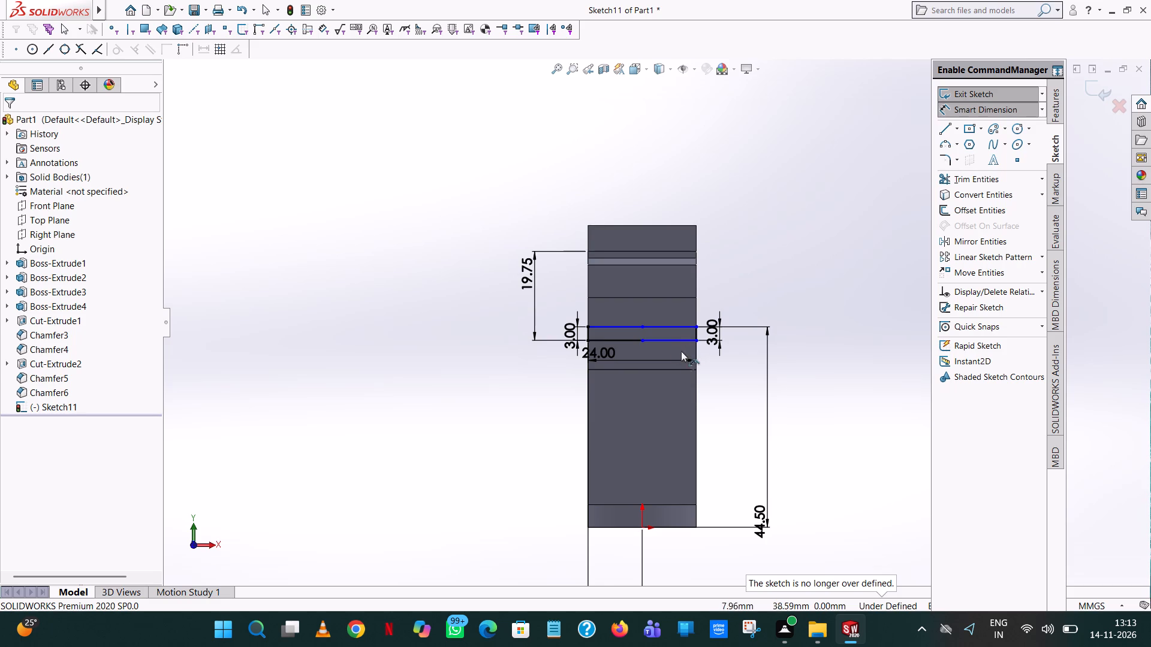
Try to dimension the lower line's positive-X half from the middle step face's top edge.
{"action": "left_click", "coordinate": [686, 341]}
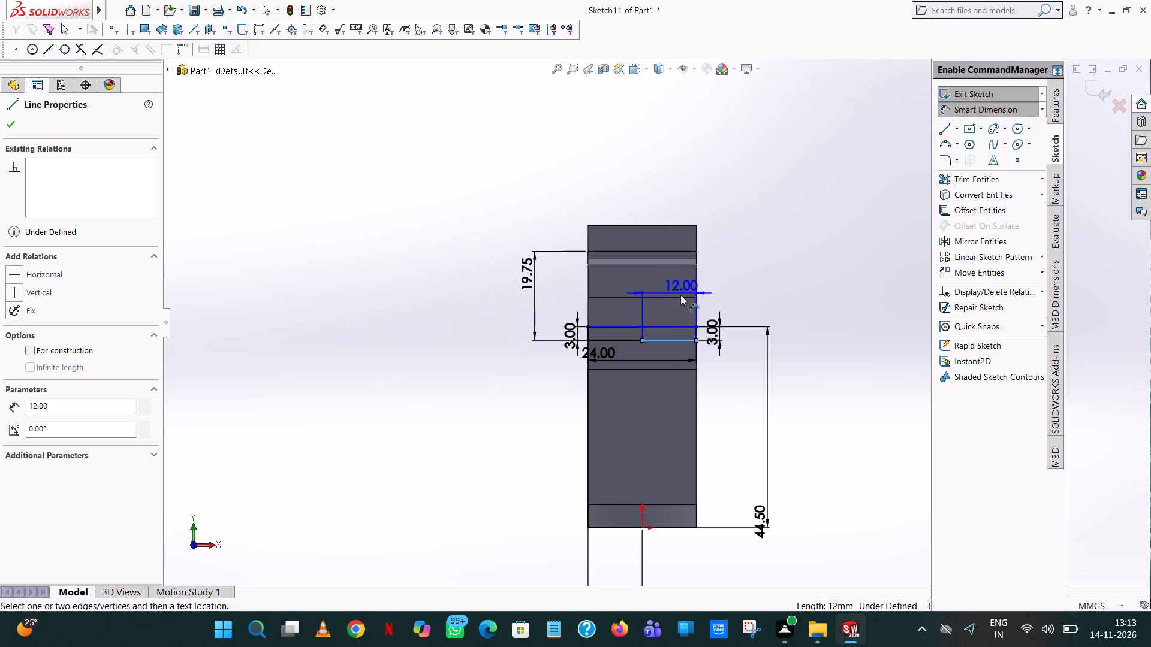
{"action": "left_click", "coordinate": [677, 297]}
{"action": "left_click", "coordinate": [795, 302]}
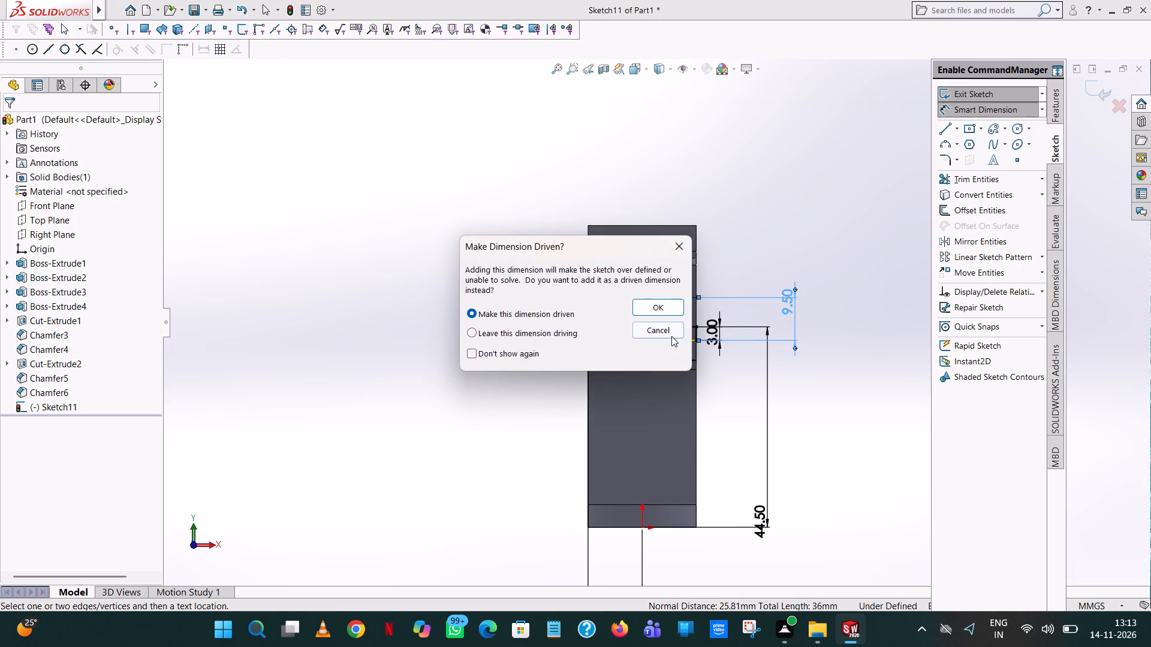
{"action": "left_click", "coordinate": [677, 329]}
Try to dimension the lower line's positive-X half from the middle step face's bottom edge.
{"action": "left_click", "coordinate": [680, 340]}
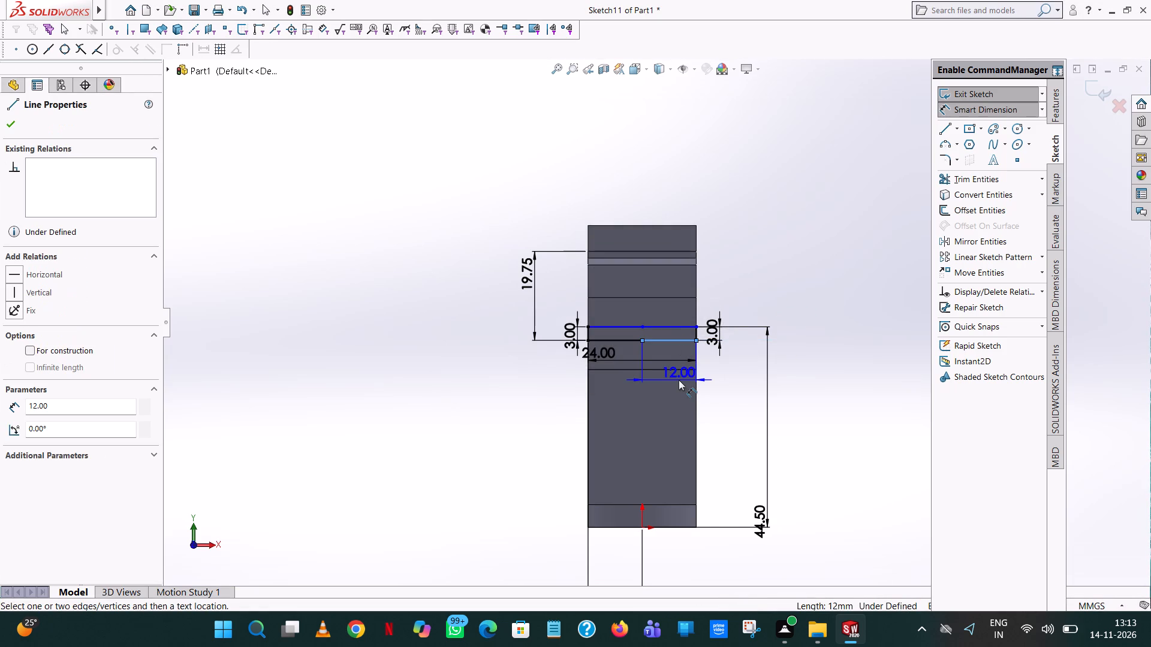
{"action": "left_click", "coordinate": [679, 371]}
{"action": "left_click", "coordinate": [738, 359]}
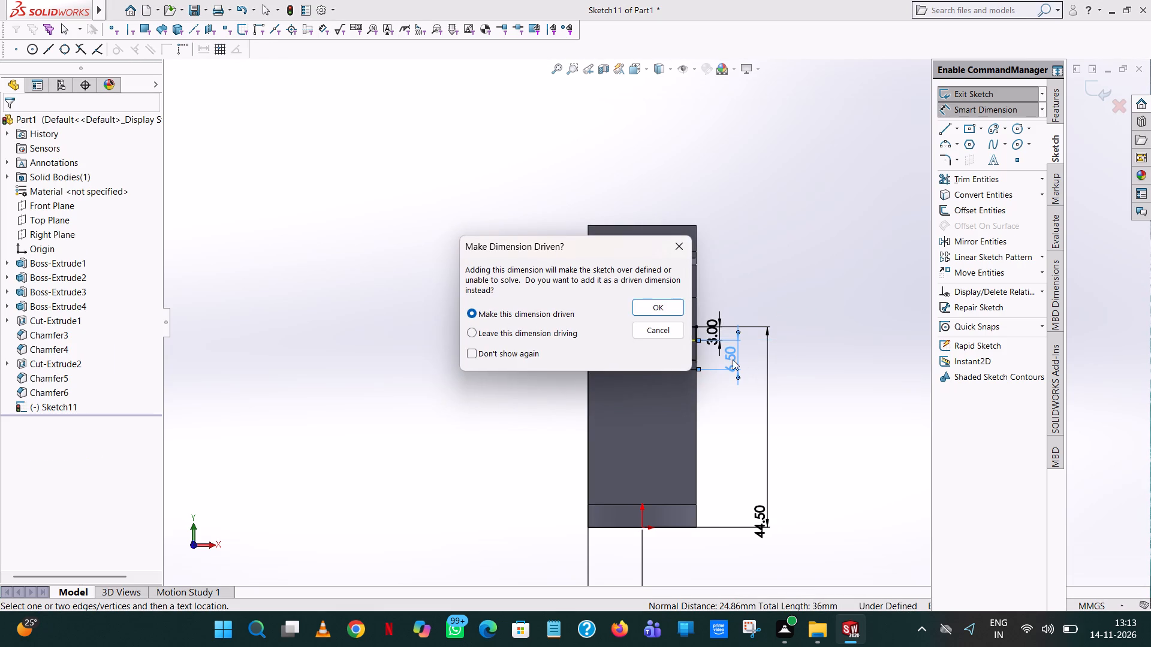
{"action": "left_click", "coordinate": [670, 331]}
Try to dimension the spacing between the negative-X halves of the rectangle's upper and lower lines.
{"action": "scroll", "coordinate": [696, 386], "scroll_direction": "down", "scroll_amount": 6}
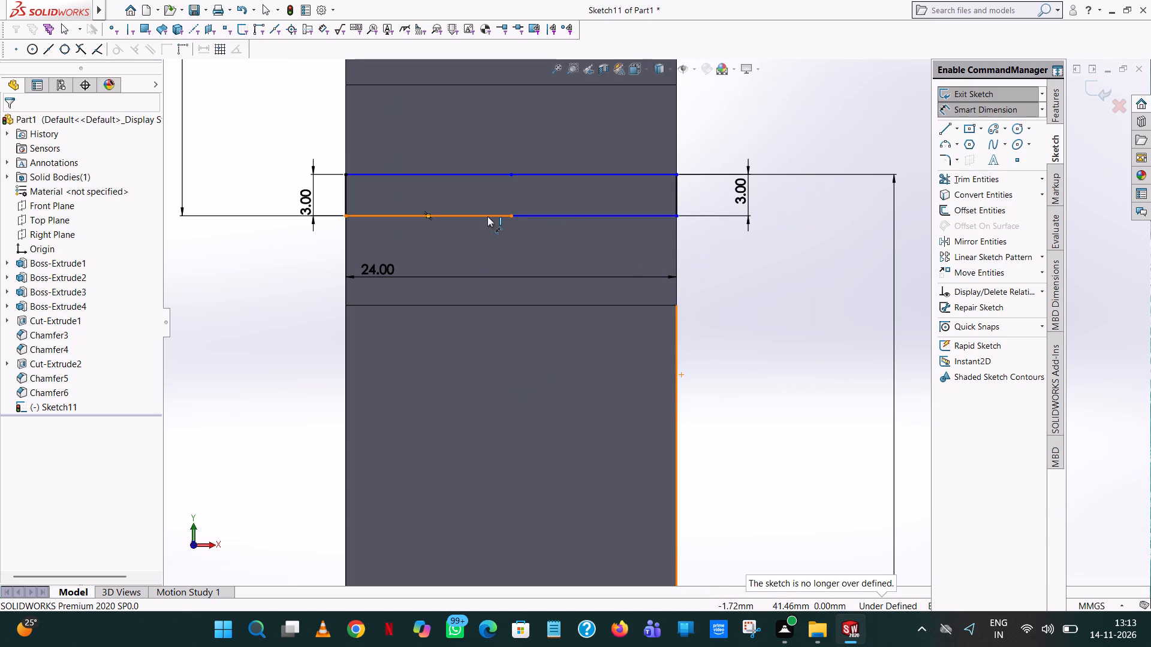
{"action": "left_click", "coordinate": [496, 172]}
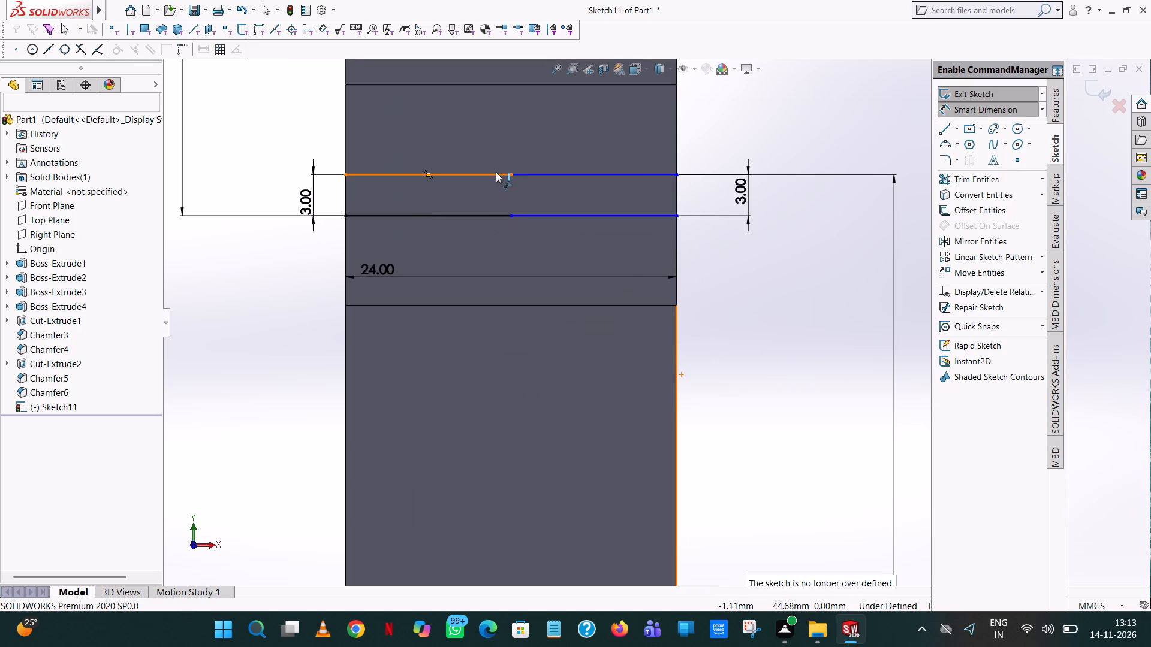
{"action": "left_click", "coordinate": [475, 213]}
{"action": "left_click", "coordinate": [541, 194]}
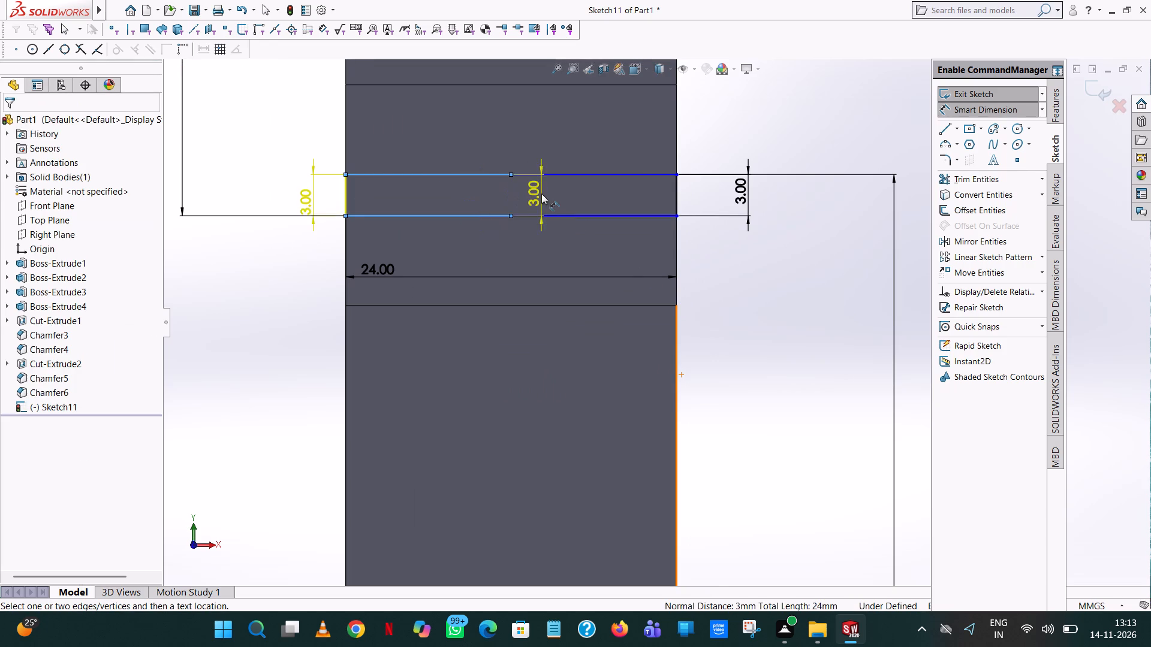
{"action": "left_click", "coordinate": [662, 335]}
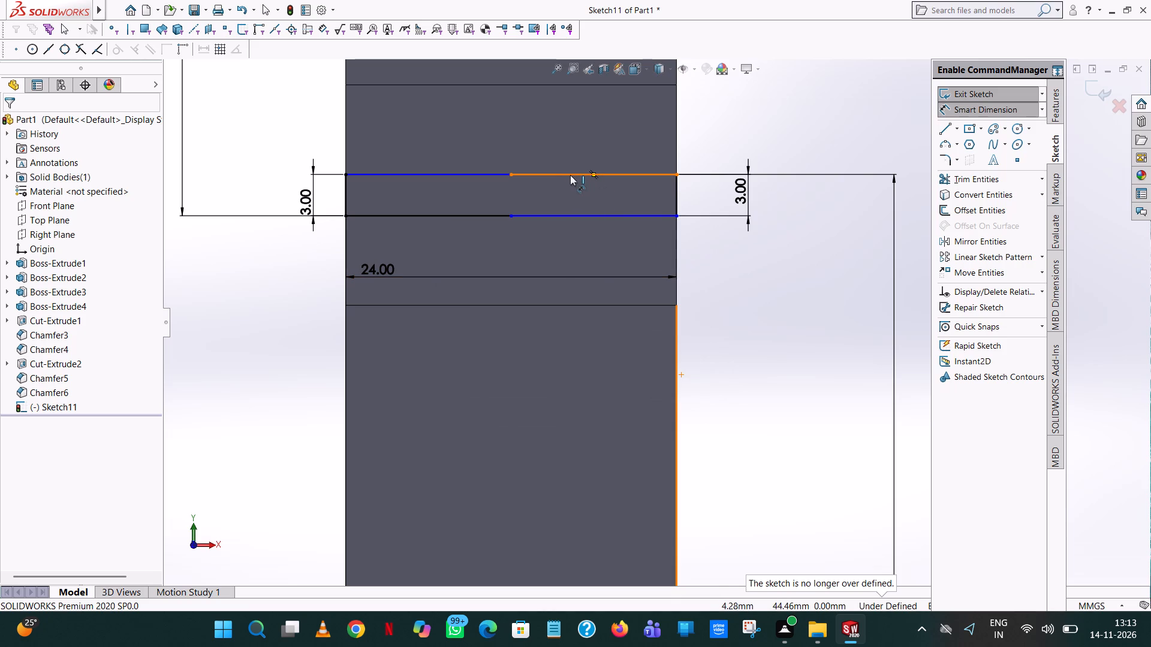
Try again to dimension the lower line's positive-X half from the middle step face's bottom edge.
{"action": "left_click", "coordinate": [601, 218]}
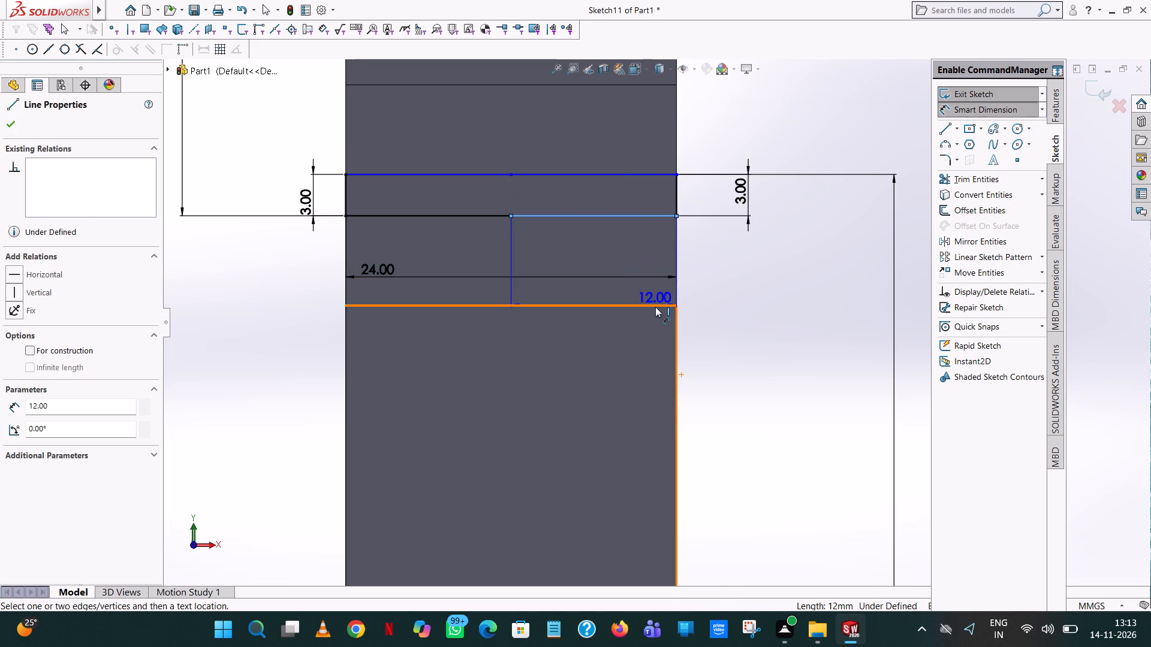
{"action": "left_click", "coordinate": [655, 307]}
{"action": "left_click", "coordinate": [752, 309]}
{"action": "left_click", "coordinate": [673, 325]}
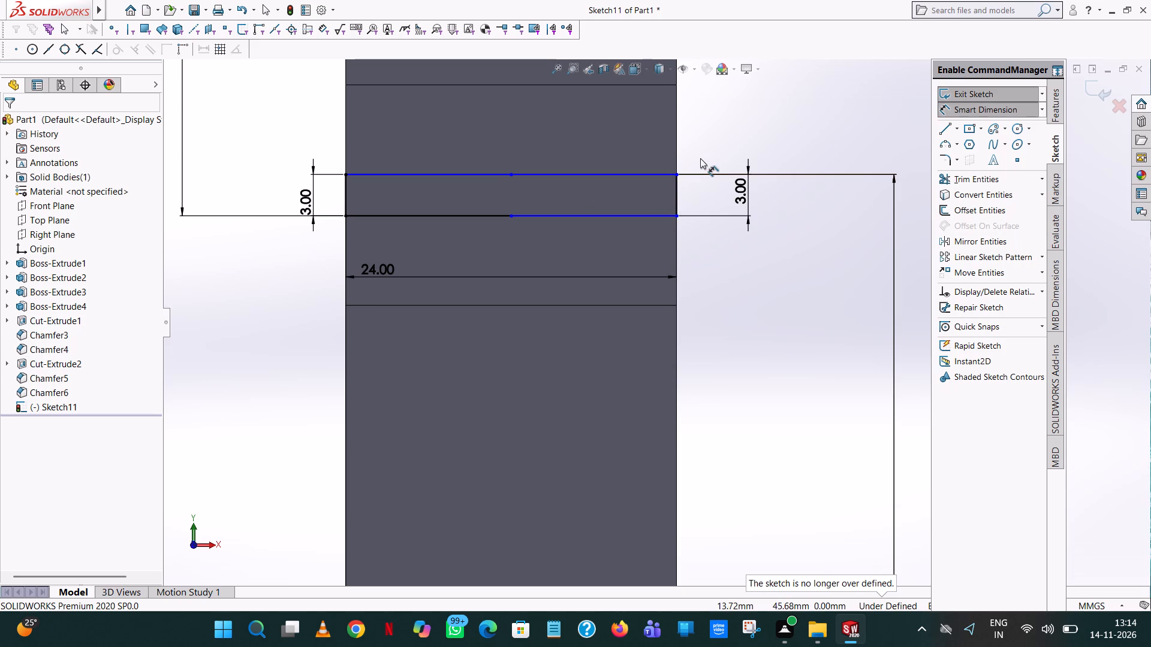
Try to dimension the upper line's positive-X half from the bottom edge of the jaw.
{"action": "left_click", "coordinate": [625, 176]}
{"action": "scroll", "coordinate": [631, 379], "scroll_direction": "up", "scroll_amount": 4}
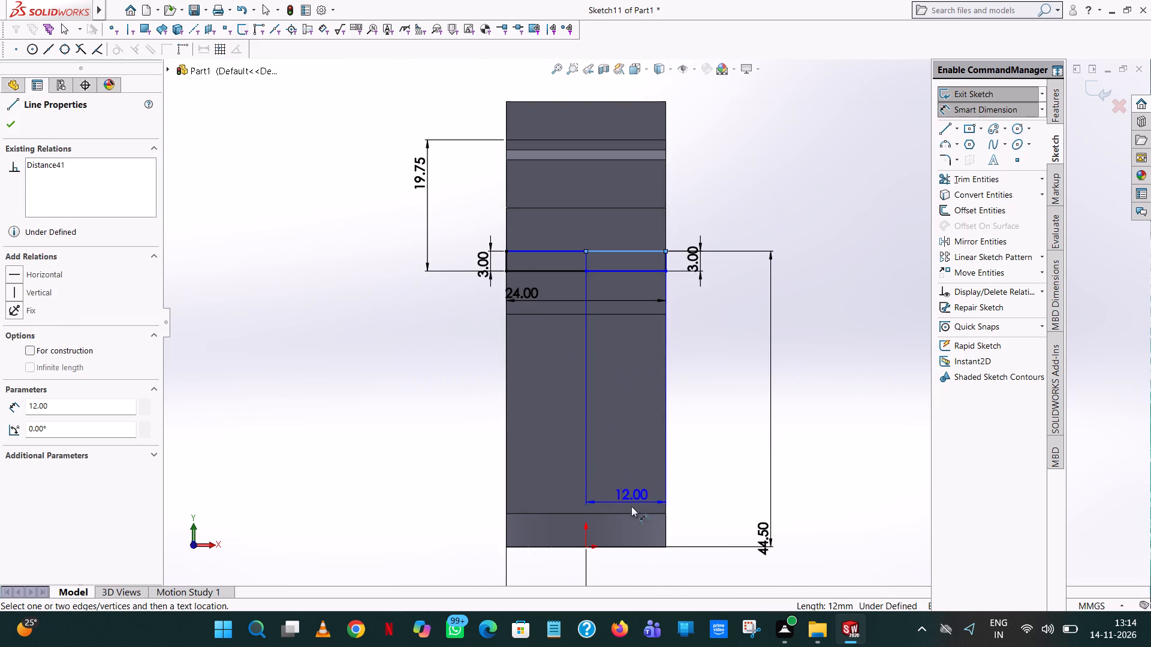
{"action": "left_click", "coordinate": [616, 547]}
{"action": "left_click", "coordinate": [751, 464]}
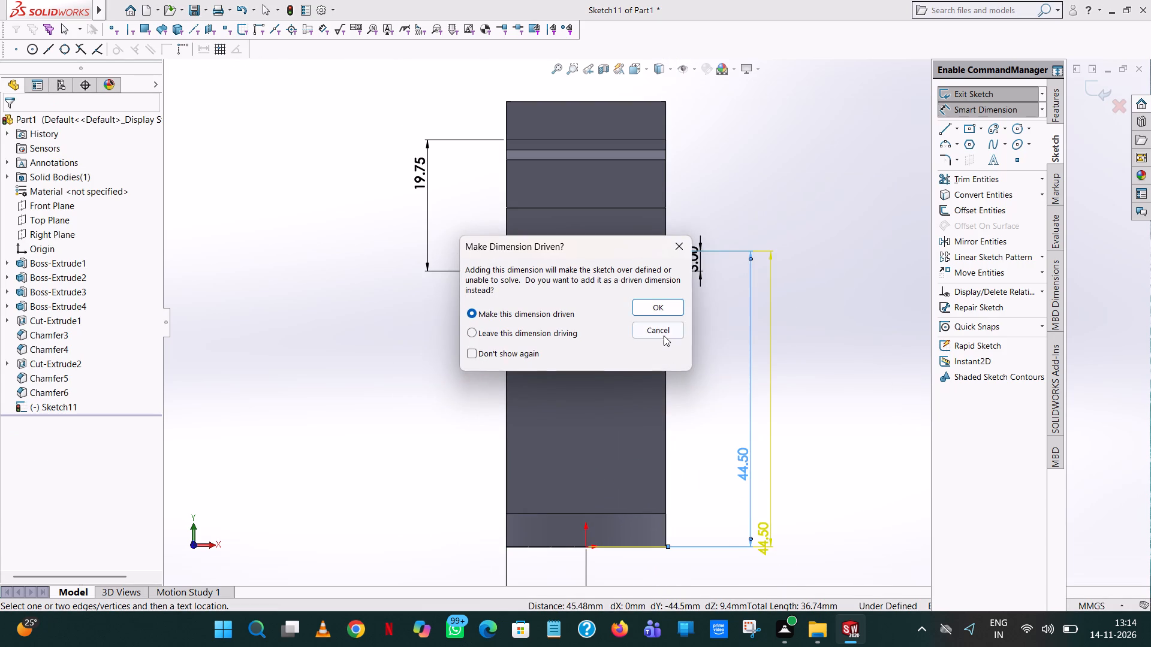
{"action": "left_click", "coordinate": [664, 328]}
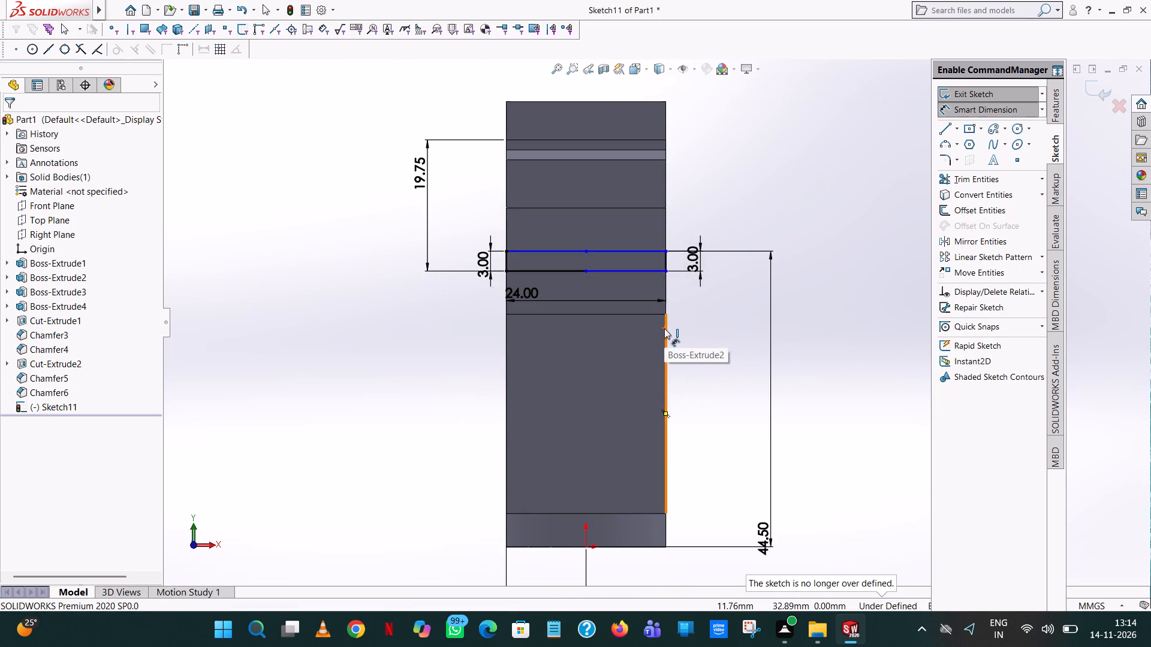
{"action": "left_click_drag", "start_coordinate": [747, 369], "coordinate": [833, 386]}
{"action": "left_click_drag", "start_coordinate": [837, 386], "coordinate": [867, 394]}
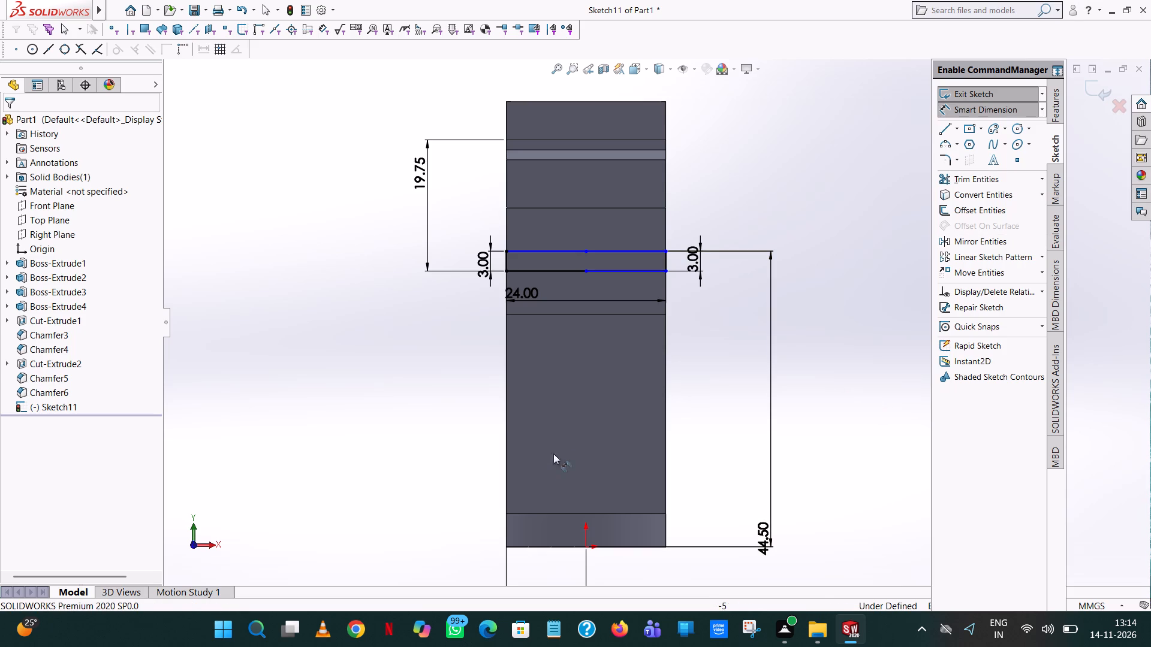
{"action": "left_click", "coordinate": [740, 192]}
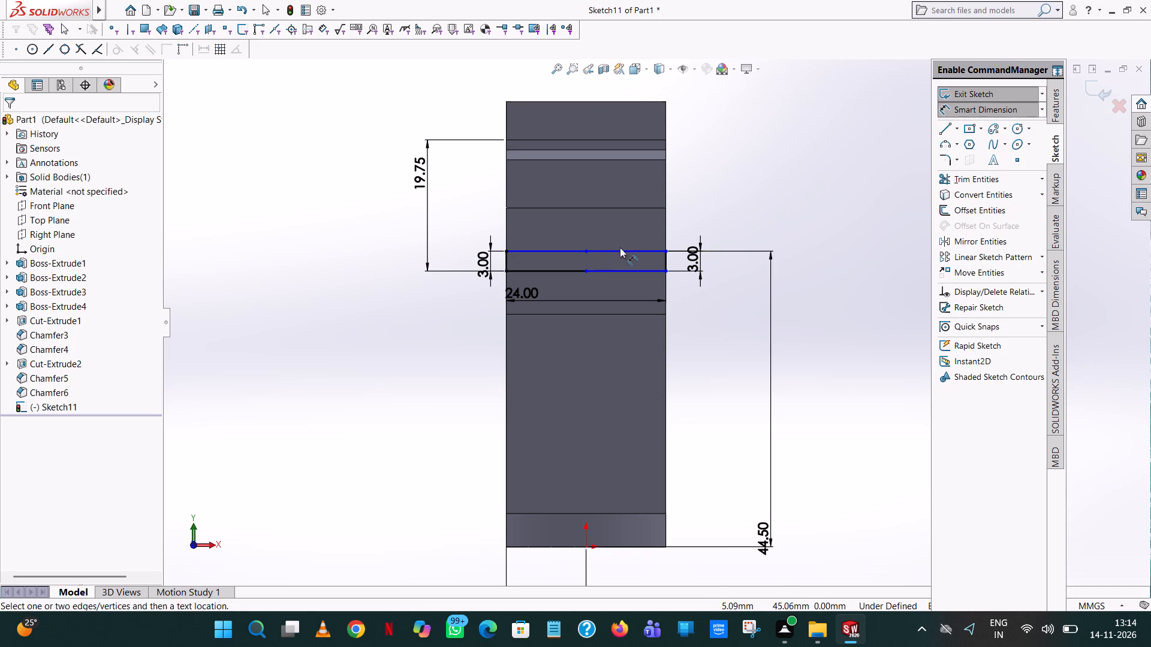
Cut-extrude the slot rectangle 3 mm blind from the sketch plane into the middle step's face.
{"action": "left_click", "coordinate": [1057, 101]}
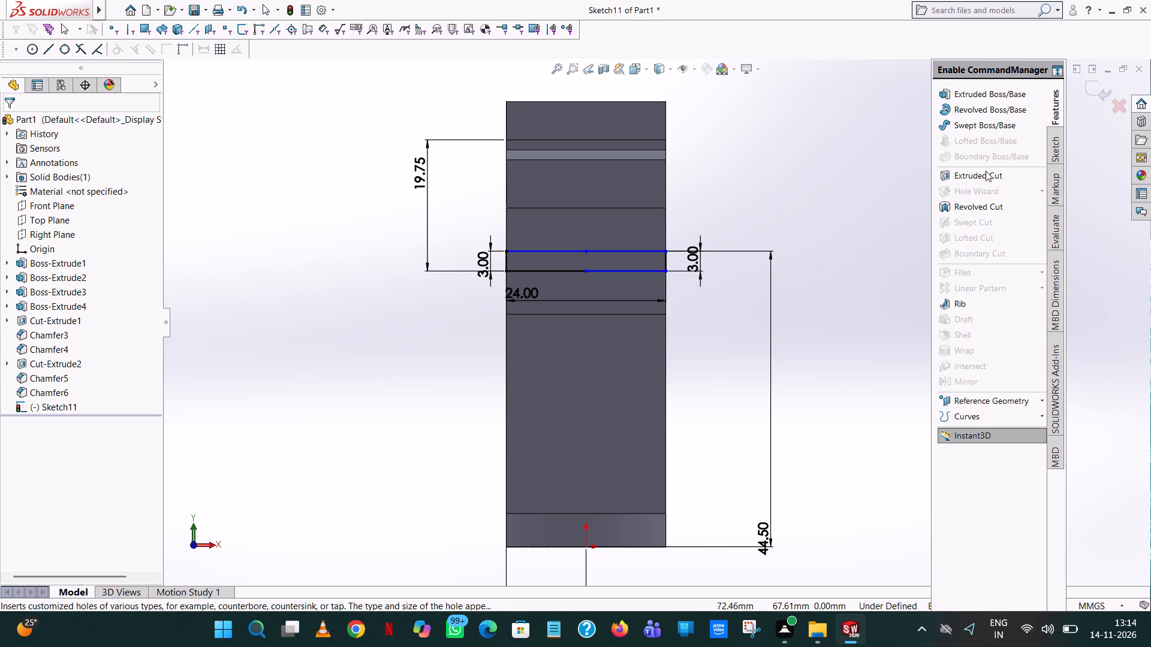
{"action": "left_click", "coordinate": [986, 171]}
{"action": "middle_click_drag", "start_coordinate": [700, 211], "coordinate": [614, 232]}
{"action": "scroll", "coordinate": [679, 217], "scroll_direction": "up", "scroll_amount": 1}
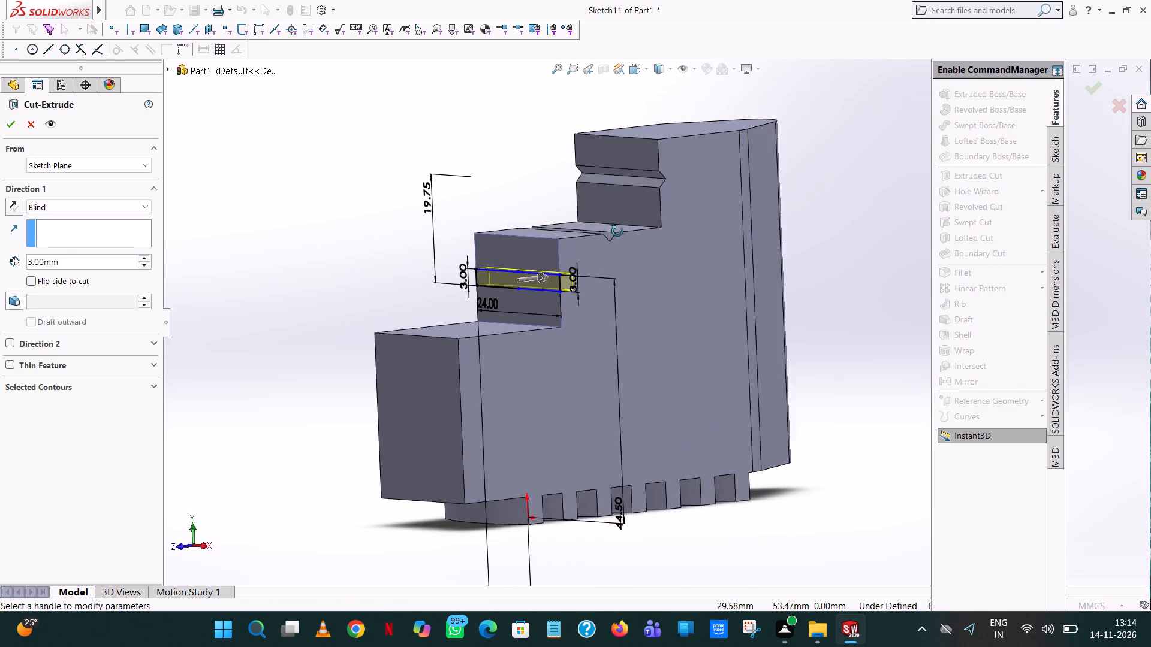
{"action": "middle_click_drag", "start_coordinate": [614, 232], "coordinate": [576, 240]}
{"action": "scroll", "coordinate": [540, 268], "scroll_direction": "down", "scroll_amount": 4}
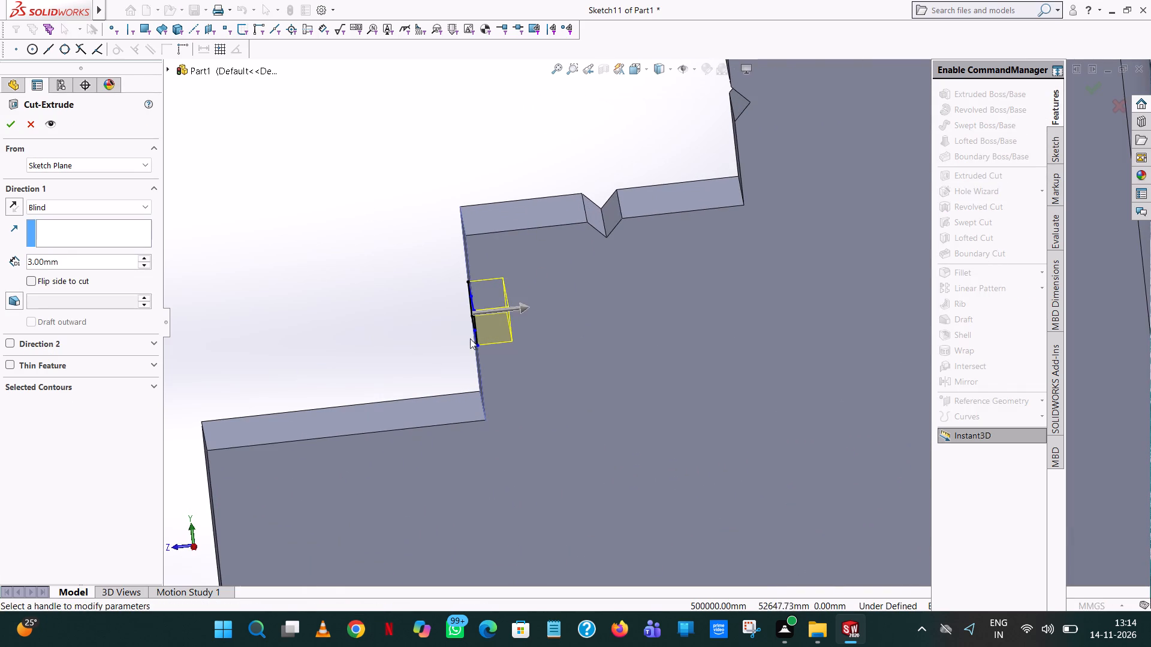
{"action": "scroll", "coordinate": [507, 331], "scroll_direction": "down", "scroll_amount": 2}
{"action": "middle_click_drag", "start_coordinate": [517, 319], "coordinate": [513, 298]}
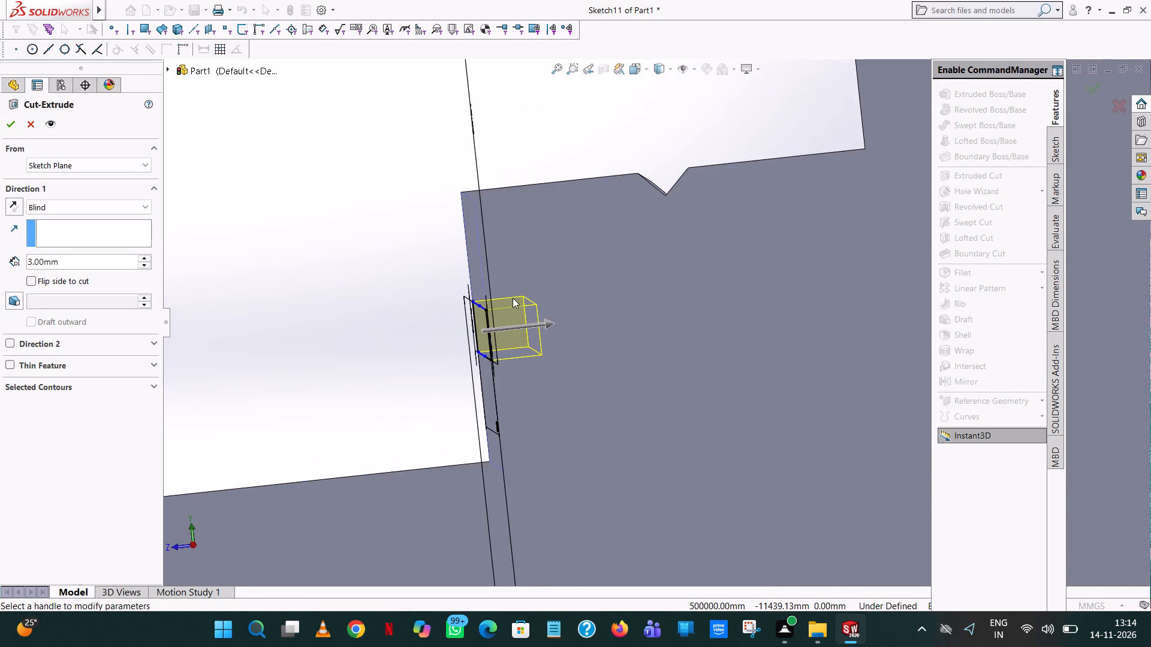
{"action": "left_click", "coordinate": [10, 123]}
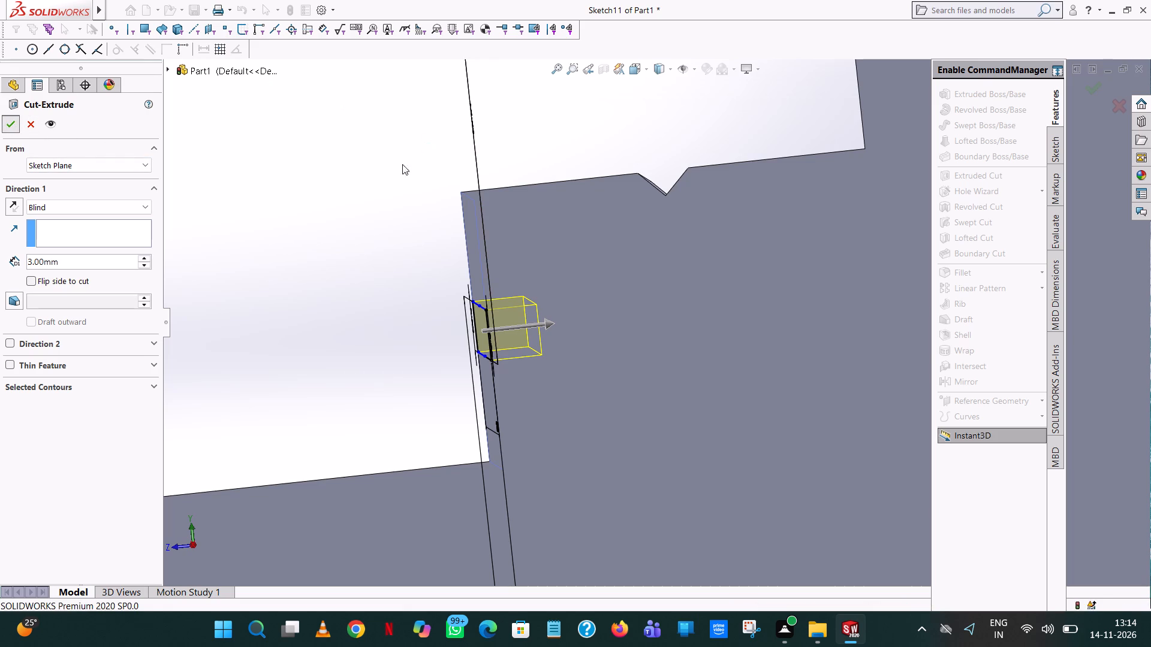
{"action": "left_click", "coordinate": [290, 195]}
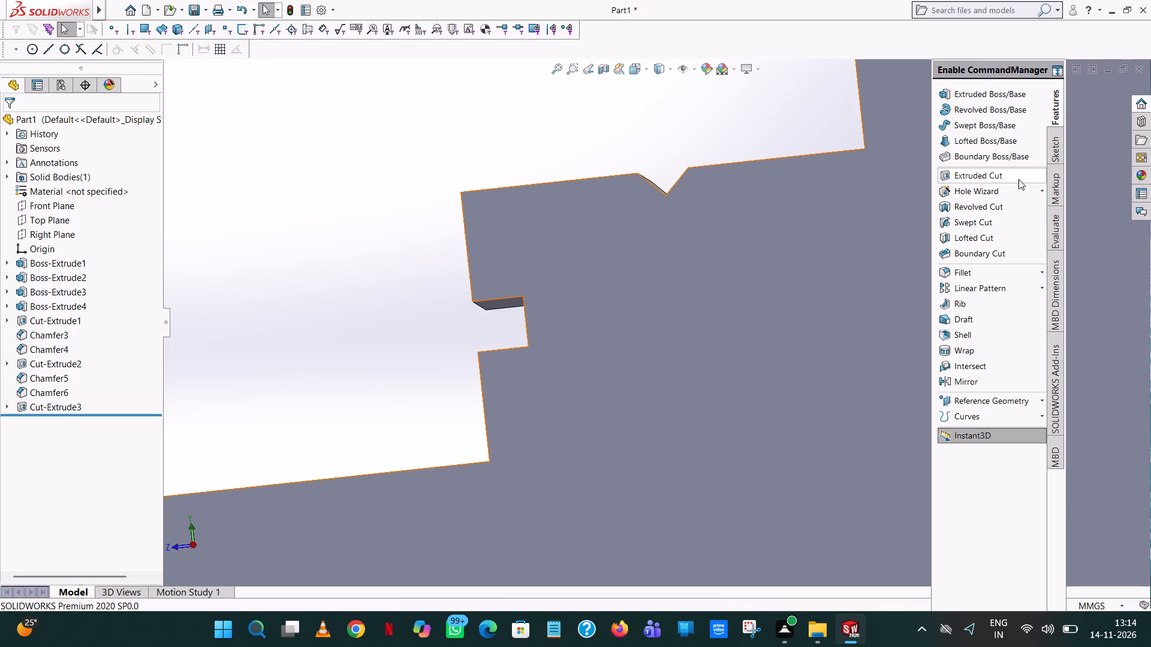
Chamfer the upper inner edge of the new slot with a 3 mm distance at 45 degrees.
{"action": "left_click", "coordinate": [1044, 275]}
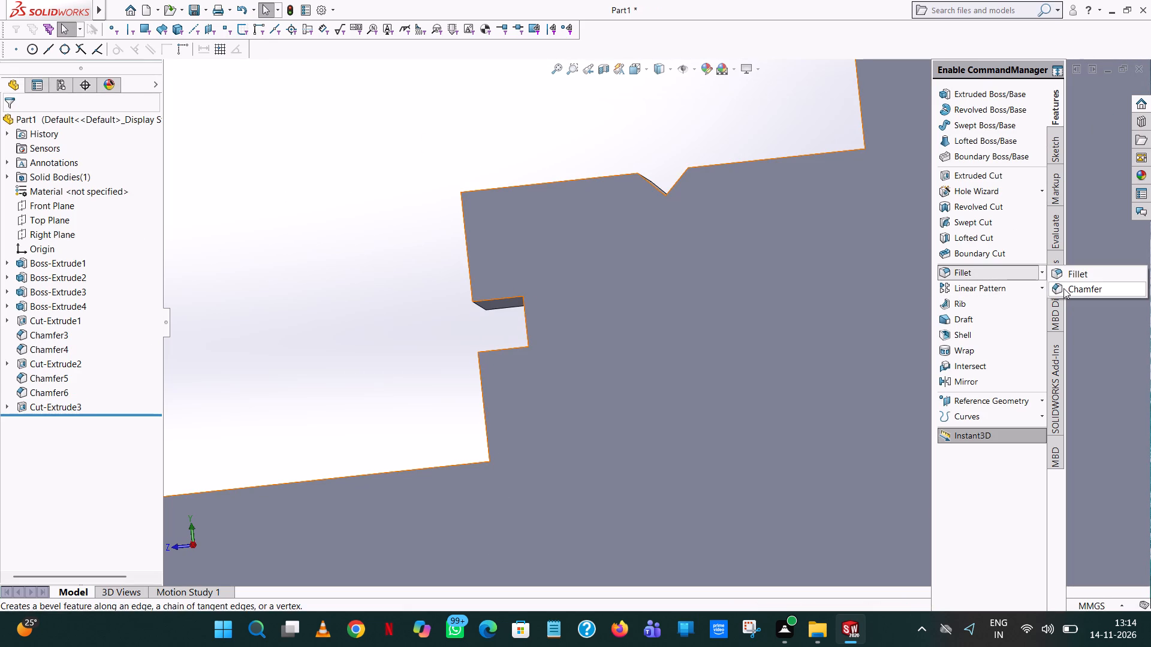
{"action": "left_click", "coordinate": [1063, 288]}
{"action": "middle_click_drag", "start_coordinate": [507, 321], "coordinate": [519, 325]}
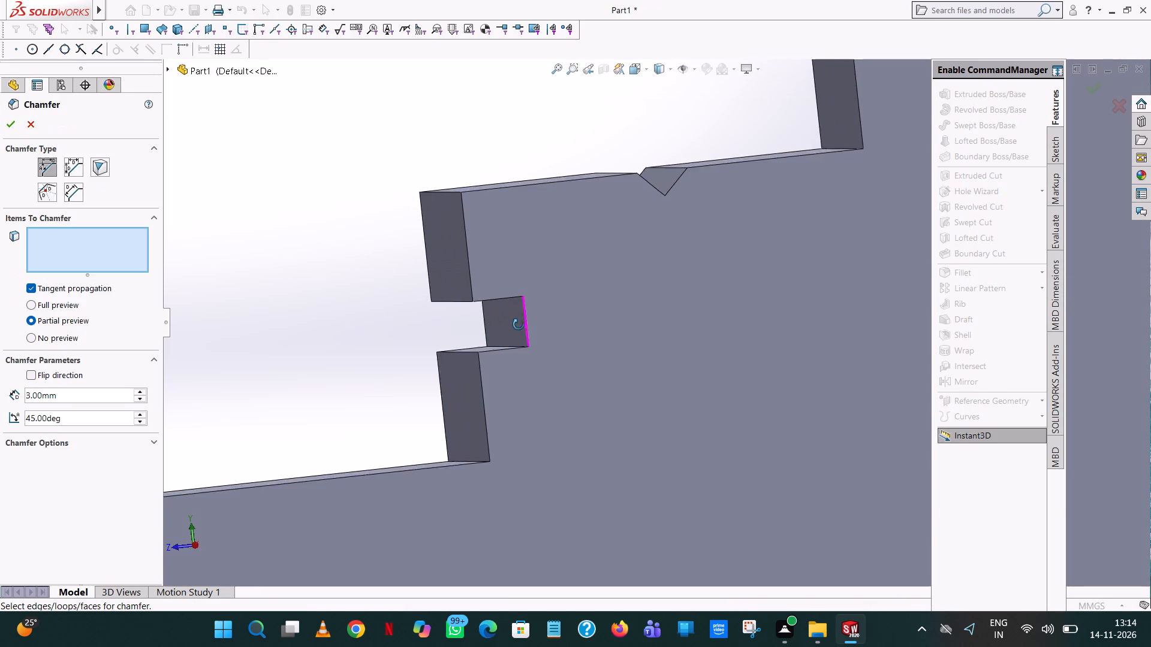
{"action": "middle_click_drag", "start_coordinate": [519, 325], "coordinate": [506, 311]}
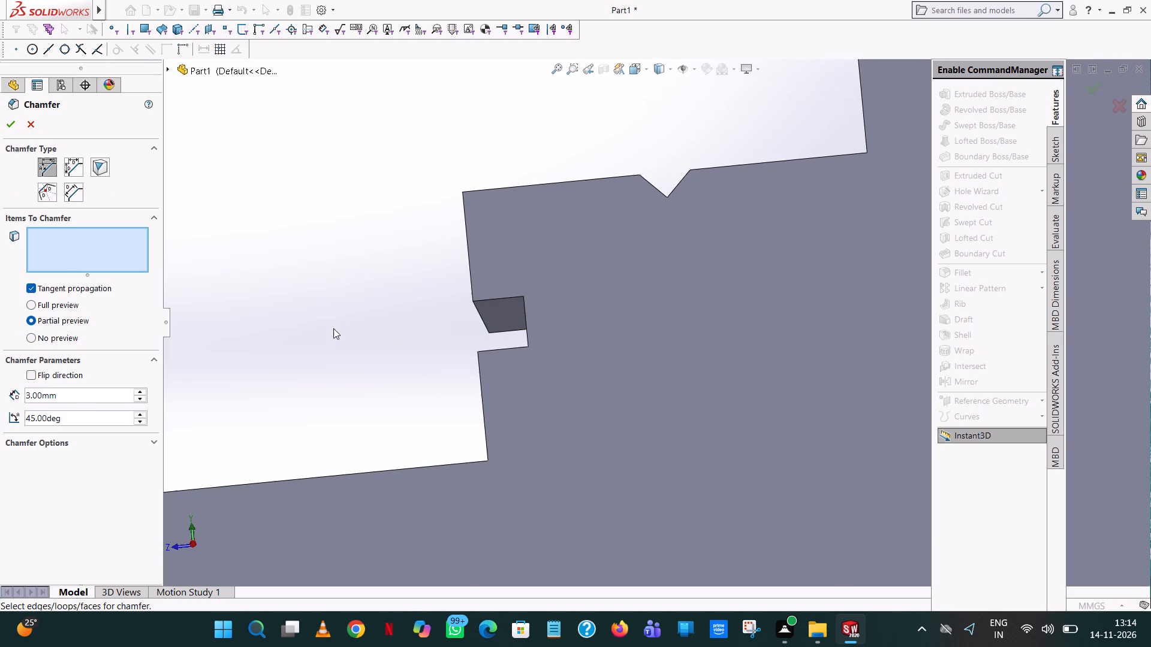
{"action": "middle_click_drag", "start_coordinate": [509, 309], "coordinate": [516, 319]}
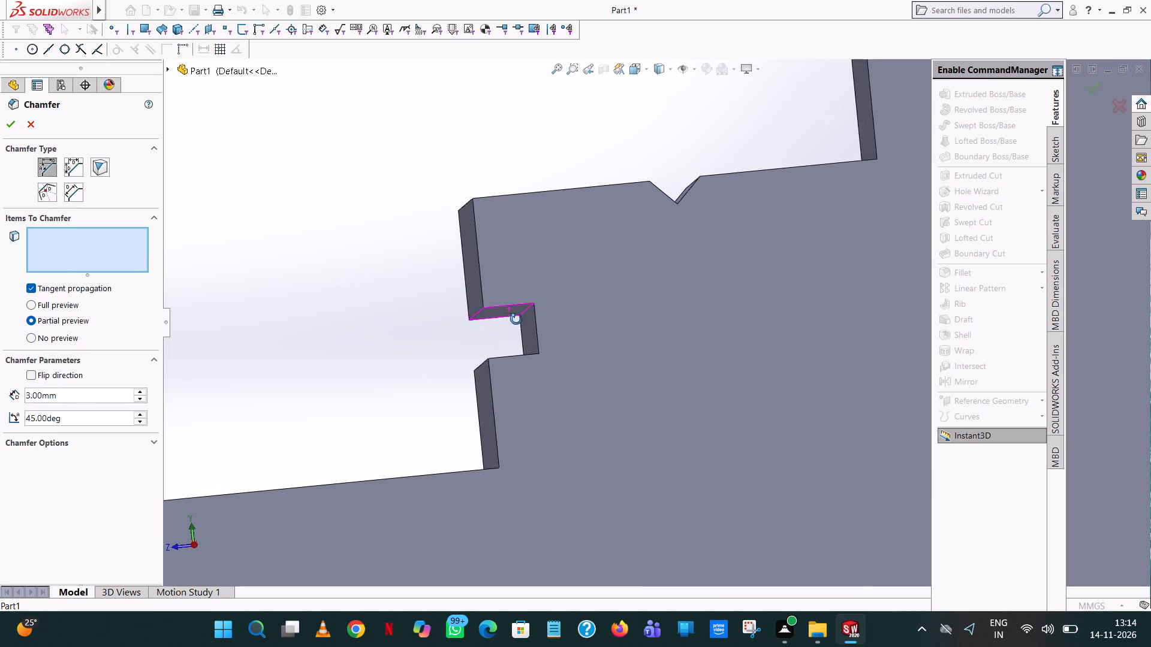
{"action": "middle_click_drag", "start_coordinate": [516, 319], "coordinate": [517, 300]}
{"action": "scroll", "coordinate": [526, 316], "scroll_direction": "down", "scroll_amount": 1}
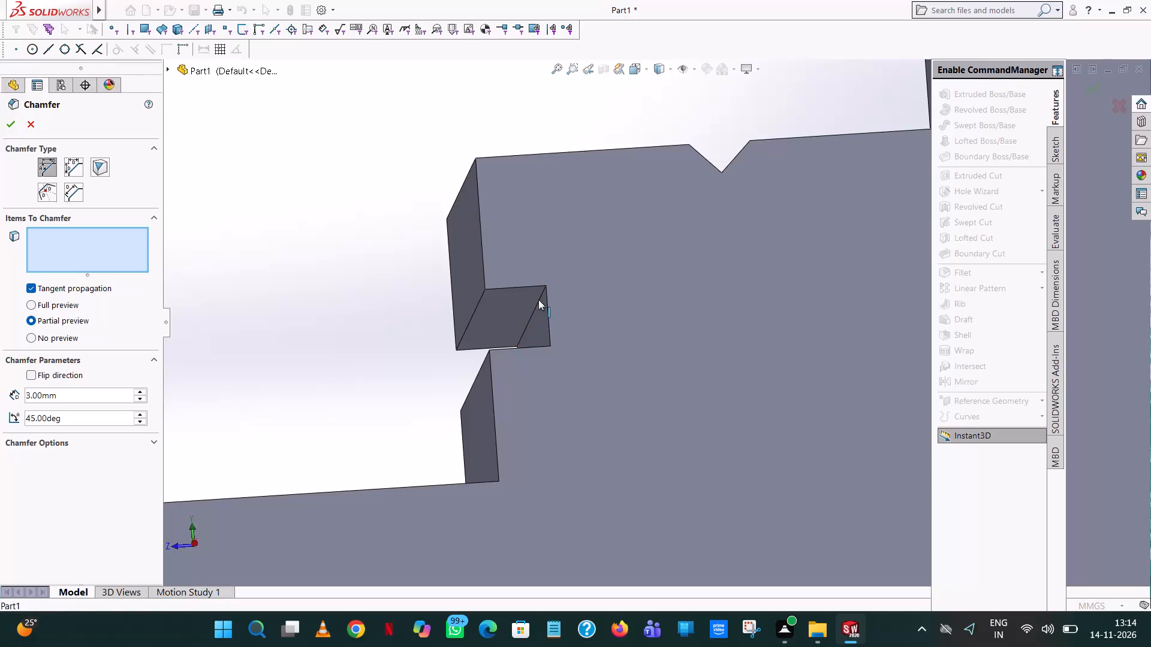
{"action": "left_click", "coordinate": [538, 299]}
{"action": "middle_click_drag", "start_coordinate": [533, 302], "coordinate": [527, 333]}
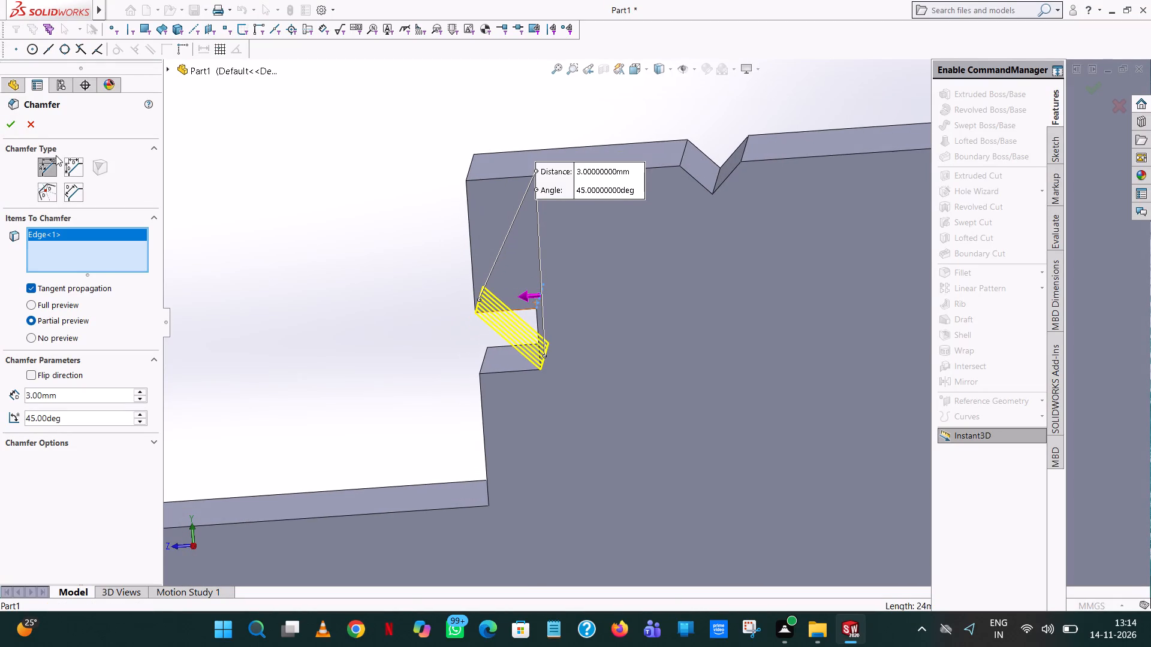
{"action": "left_click", "coordinate": [8, 125]}
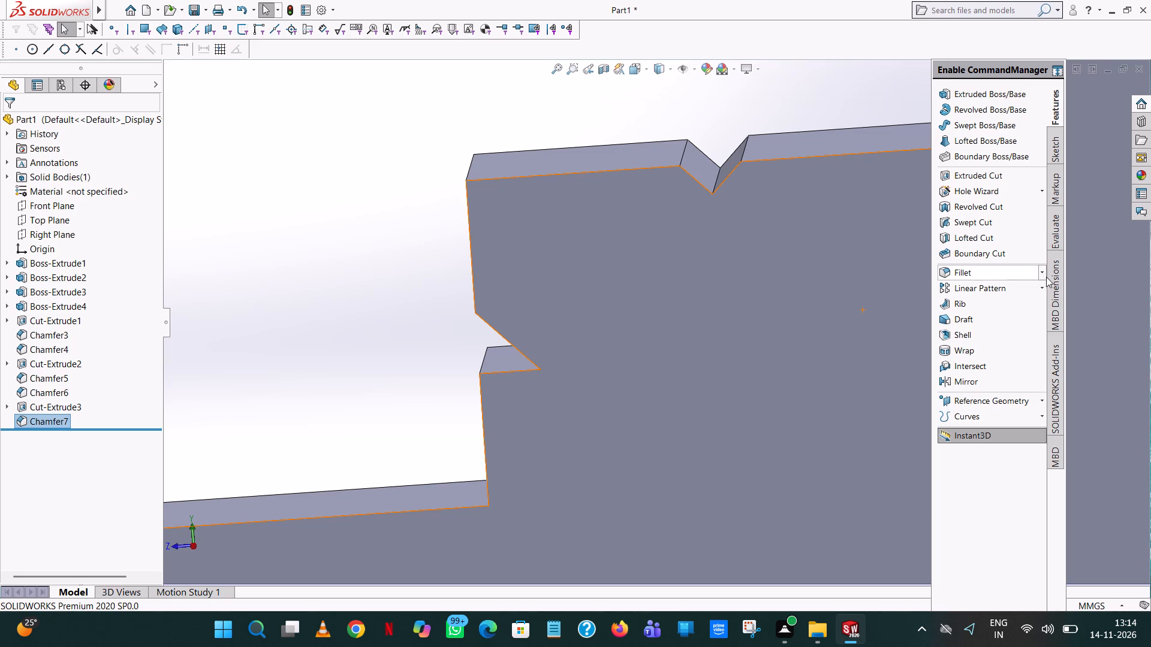
Chamfer the remaining inner edge of the middle step's slot with a 3 mm distance at 45 degrees, shaping the V-groove.
{"action": "left_click", "coordinate": [1042, 270]}
{"action": "left_click", "coordinate": [1061, 289]}
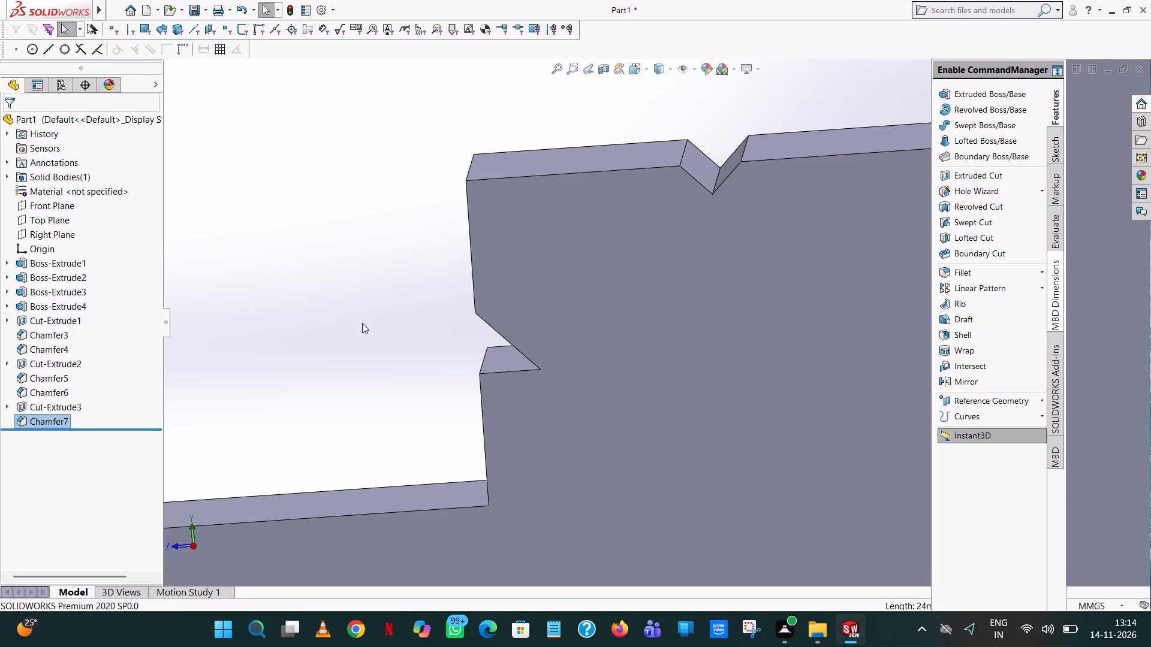
{"action": "middle_click_drag", "start_coordinate": [376, 318], "coordinate": [469, 341]}
{"action": "scroll", "coordinate": [456, 279], "scroll_direction": "up", "scroll_amount": 1}
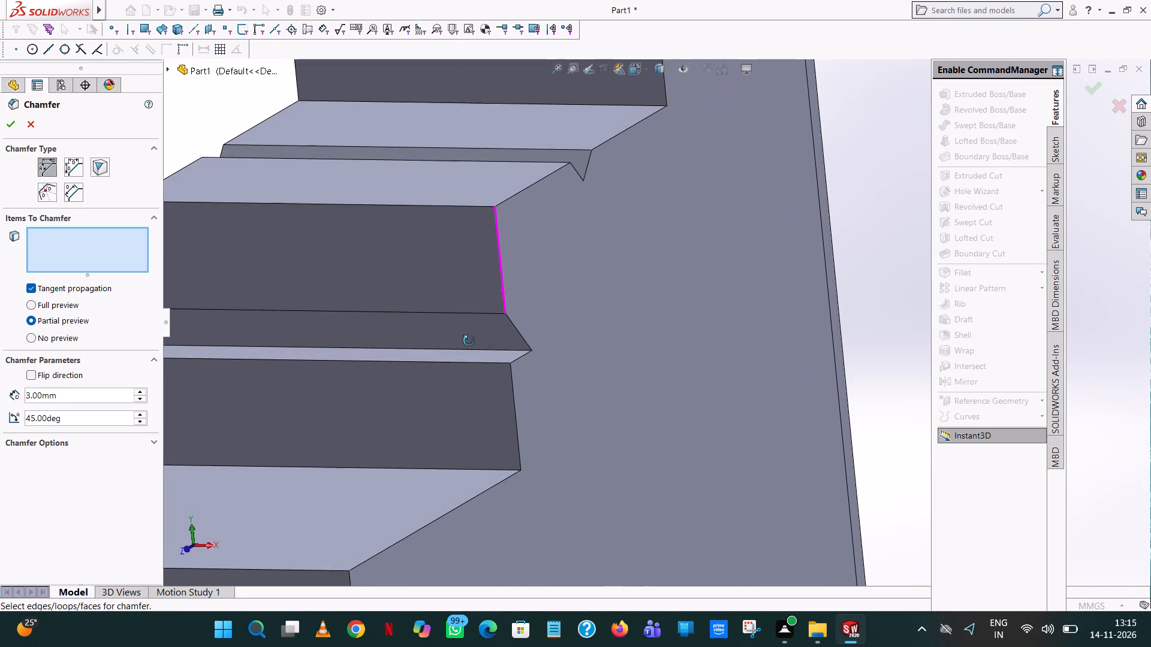
{"action": "middle_click_drag", "start_coordinate": [469, 341], "coordinate": [469, 342]}
{"action": "left_click", "coordinate": [481, 347]}
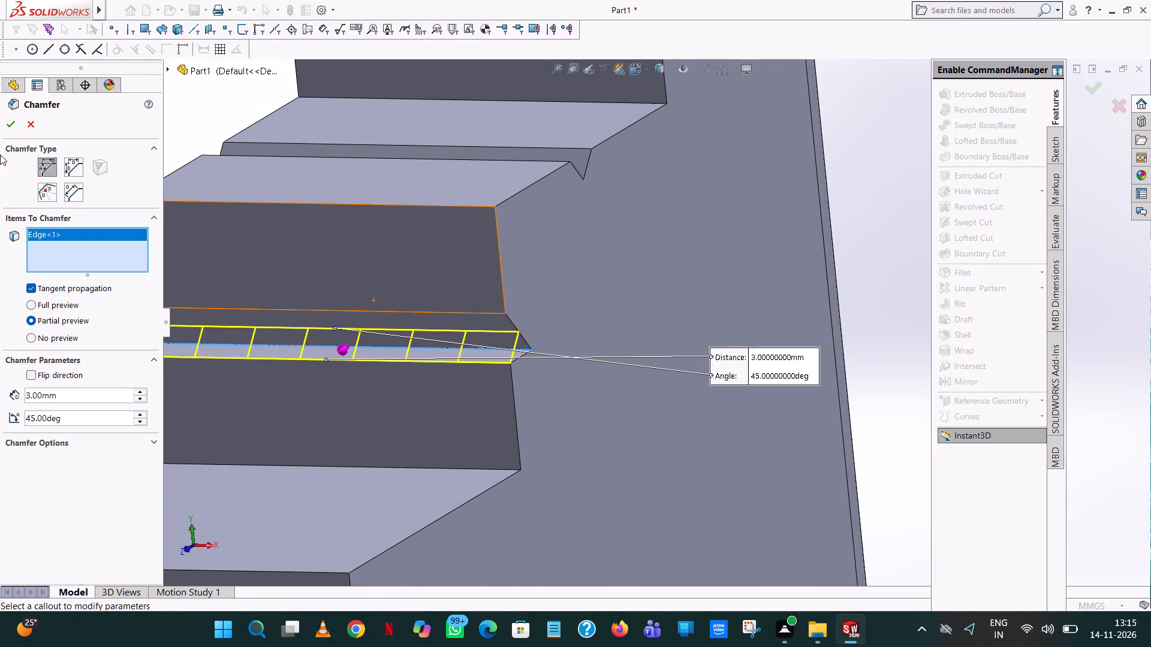
{"action": "left_click", "coordinate": [13, 121]}
Start an extruded-cut sketch on the top face of the jaw's lowest step and view it from the top.
{"action": "scroll", "coordinate": [564, 262], "scroll_direction": "up", "scroll_amount": 7}
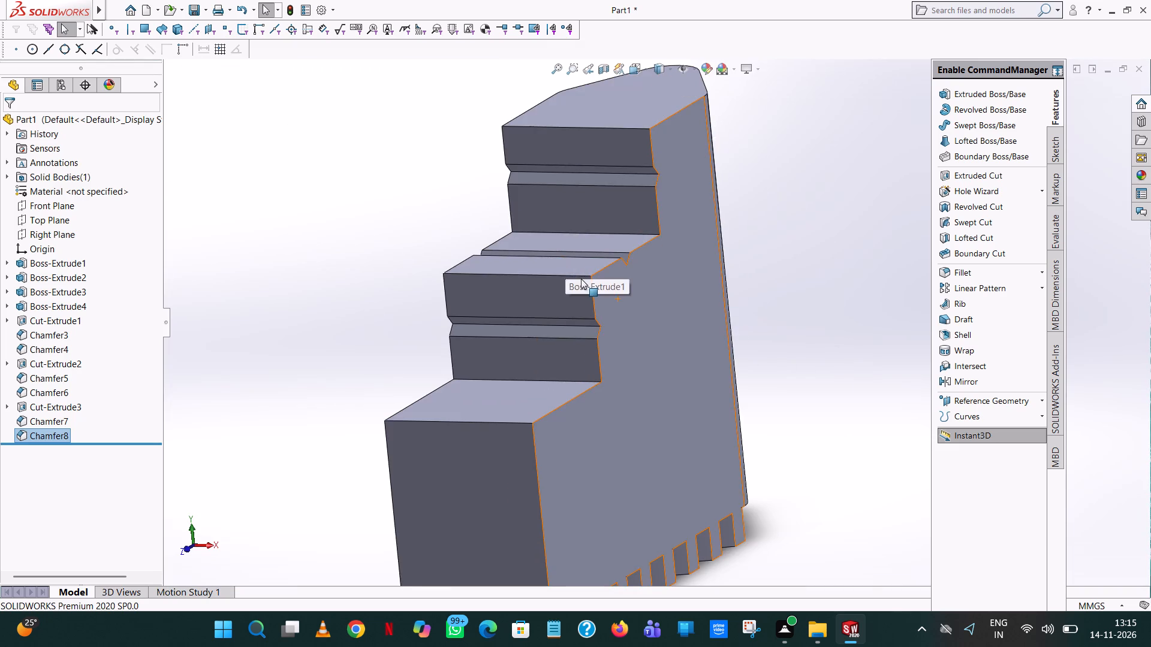
{"action": "middle_click_drag", "start_coordinate": [581, 279], "coordinate": [505, 265]}
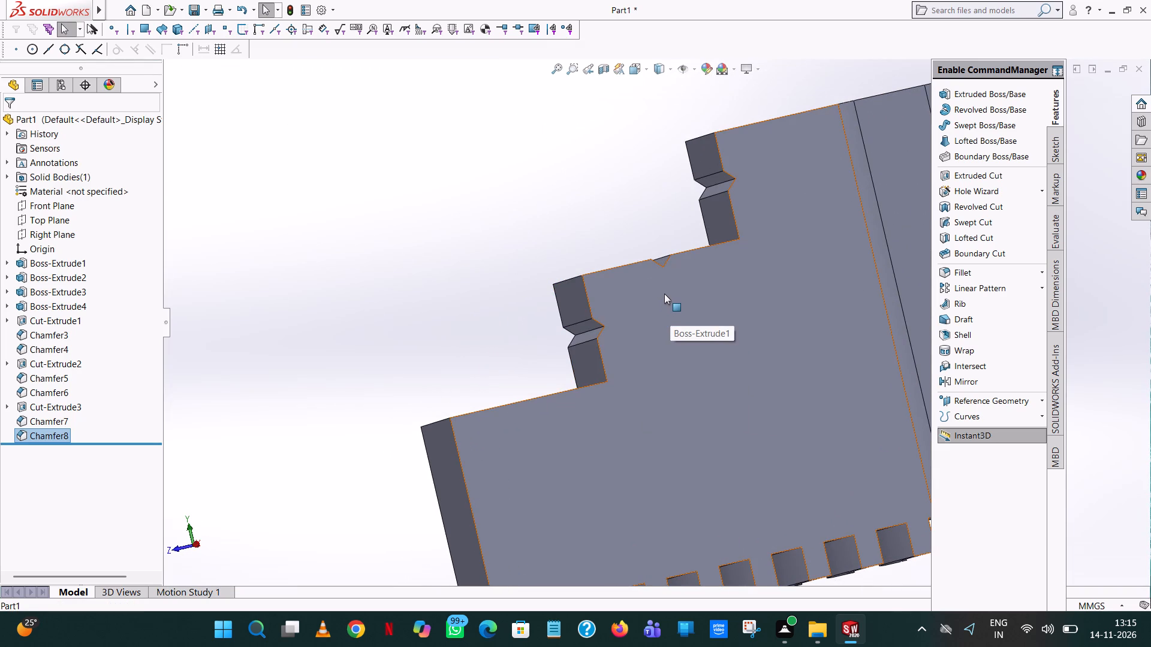
{"action": "middle_click_drag", "start_coordinate": [584, 185], "coordinate": [621, 354]}
{"action": "scroll", "coordinate": [634, 341], "scroll_direction": "down", "scroll_amount": 1}
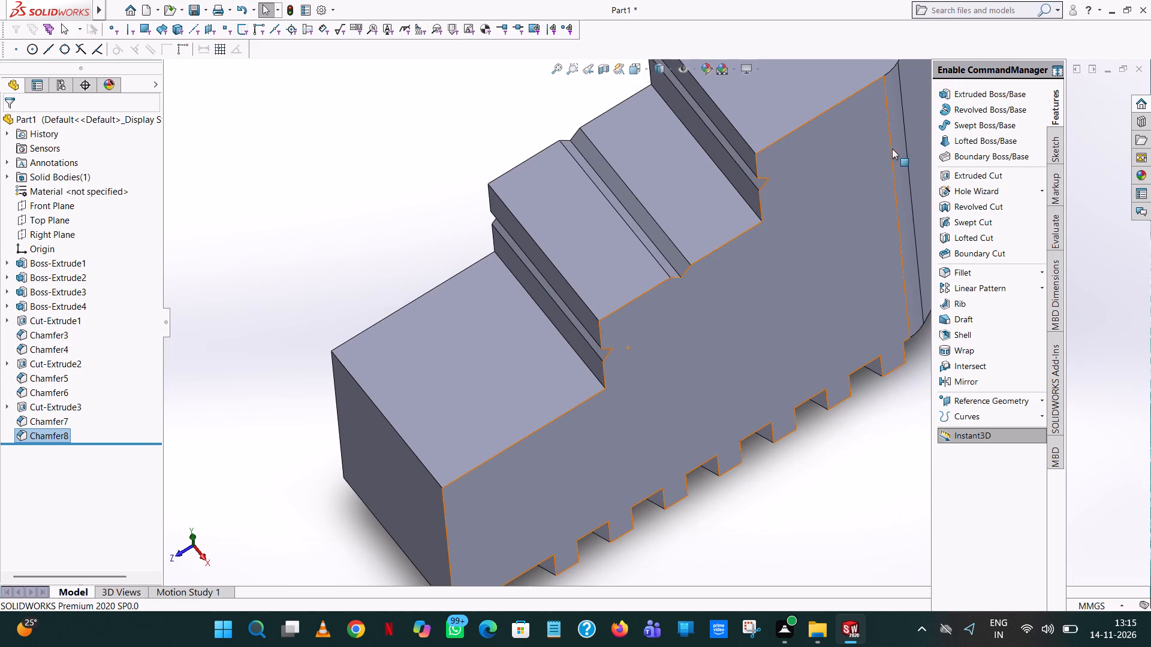
{"action": "left_click", "coordinate": [957, 168]}
{"action": "left_click", "coordinate": [481, 373]}
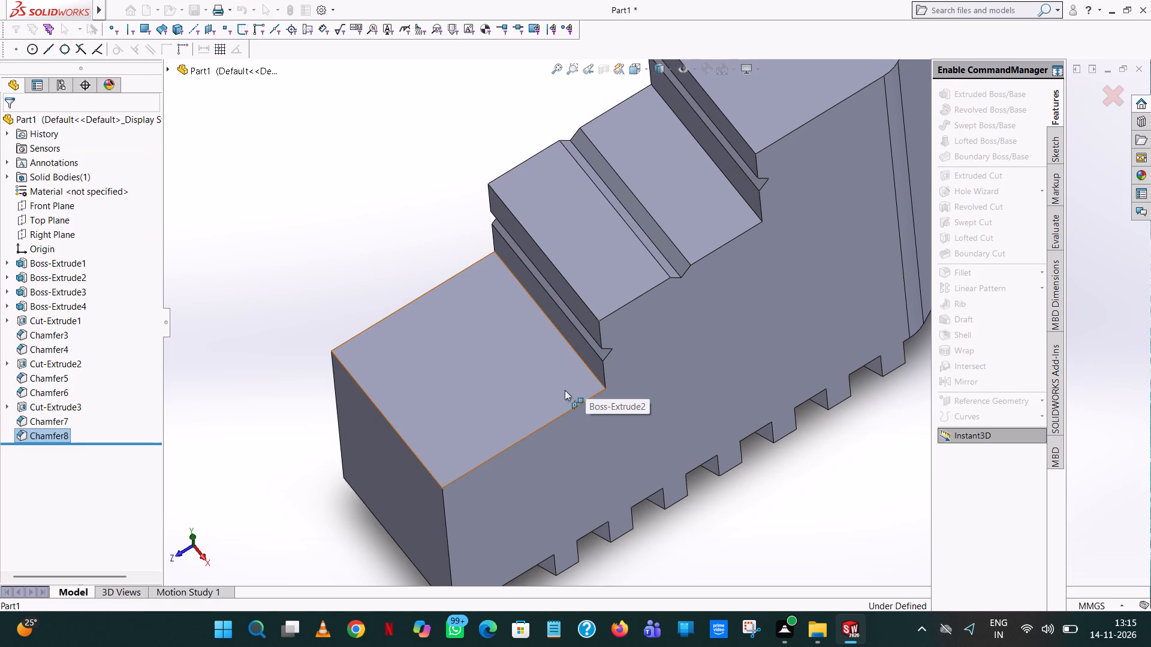
{"action": "left_click", "coordinate": [649, 67]}
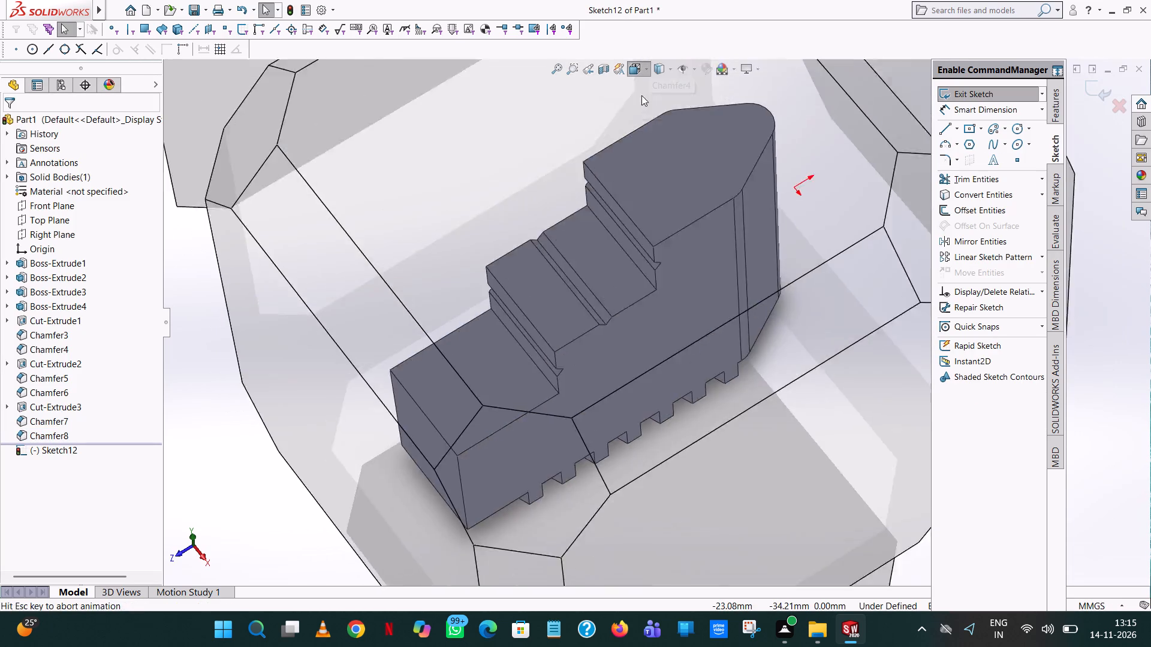
{"action": "left_click", "coordinate": [703, 139]}
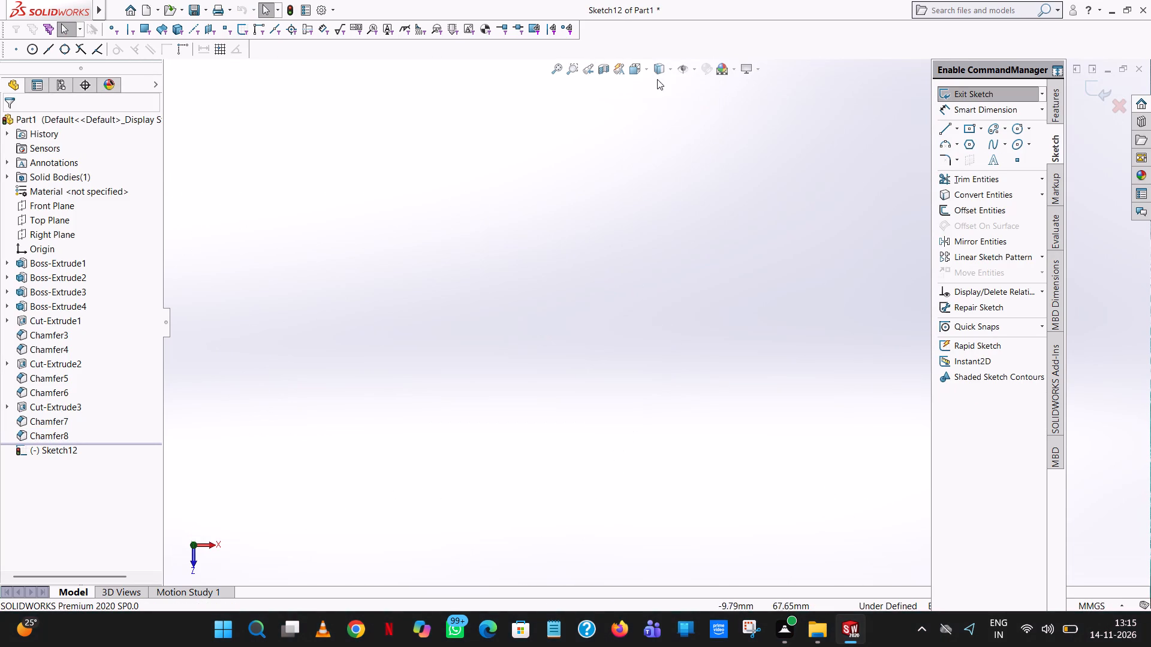
{"action": "left_click", "coordinate": [557, 69]}
{"action": "scroll", "coordinate": [650, 508], "scroll_direction": "down", "scroll_amount": 2}
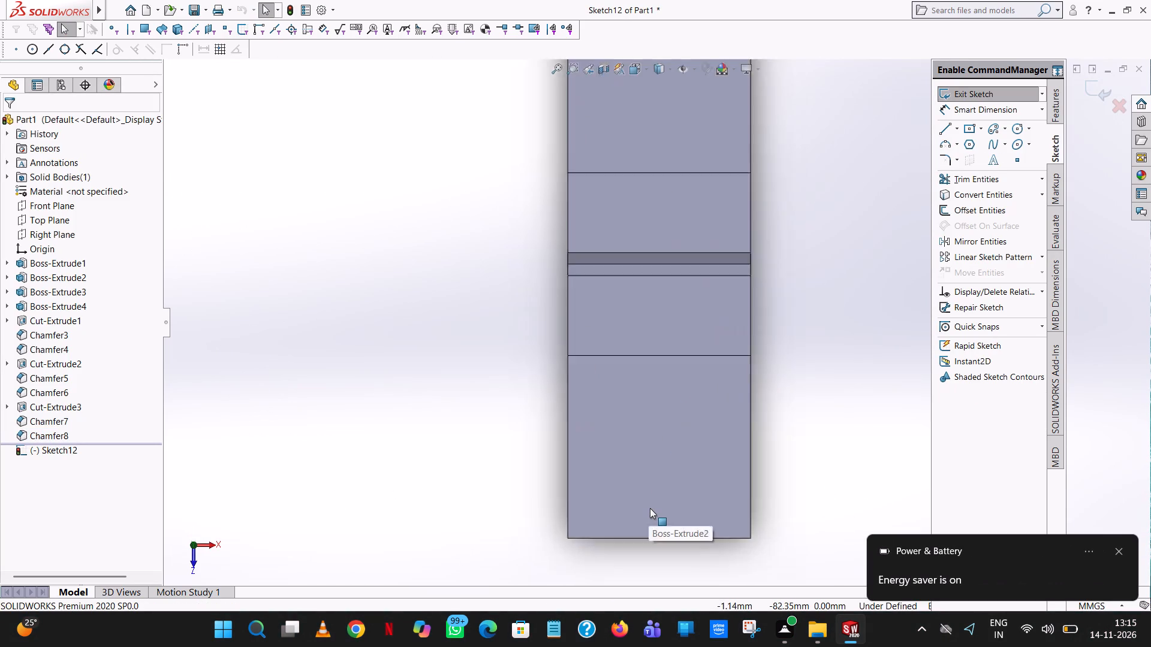
Draw two crossing 24 mm lines through the lowest step's top face, joining the midpoints of its opposite edges.
{"action": "left_click", "coordinate": [942, 129]}
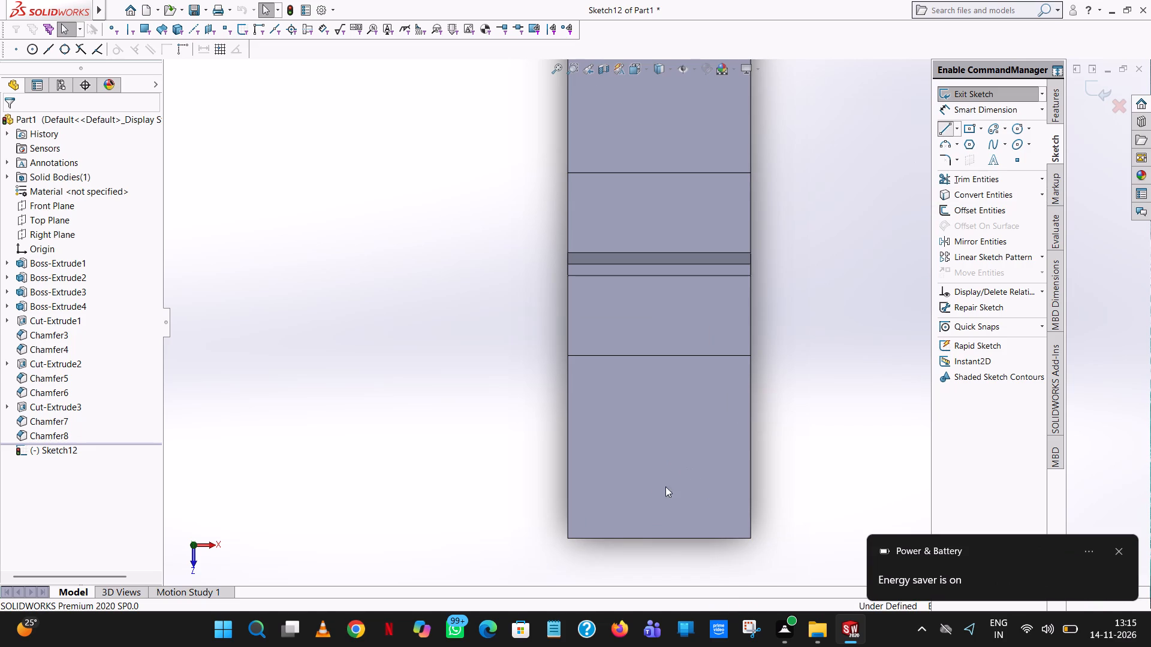
{"action": "left_click", "coordinate": [660, 537]}
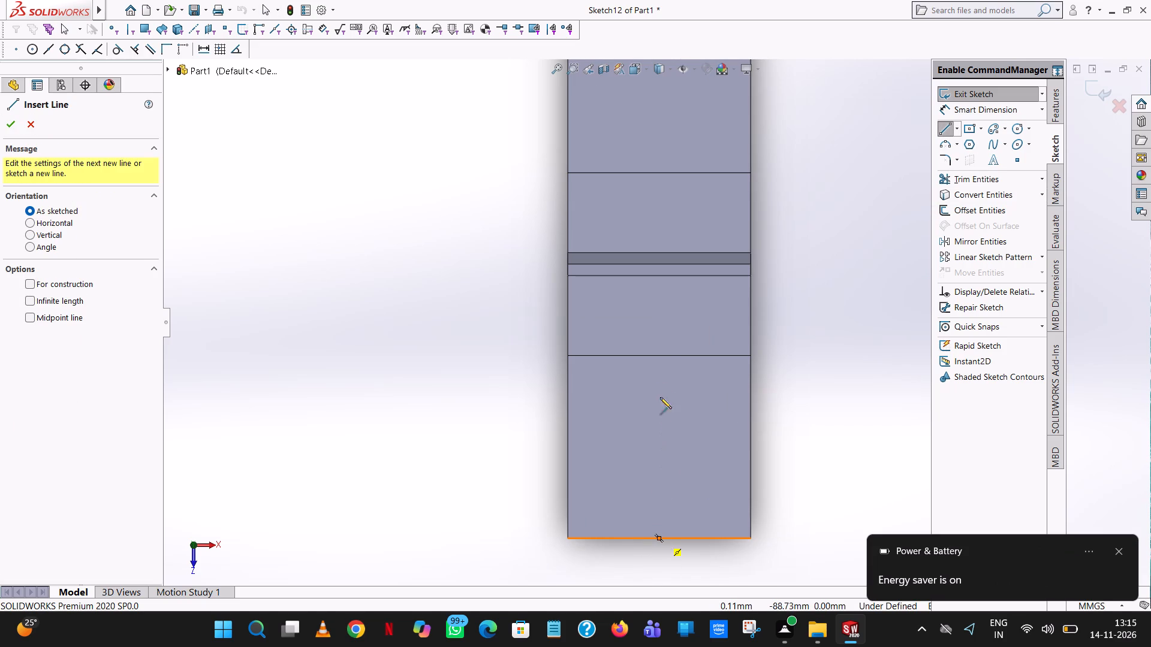
{"action": "left_click", "coordinate": [658, 355]}
{"action": "right_click", "coordinate": [658, 355]}
{"action": "left_click", "coordinate": [700, 362]}
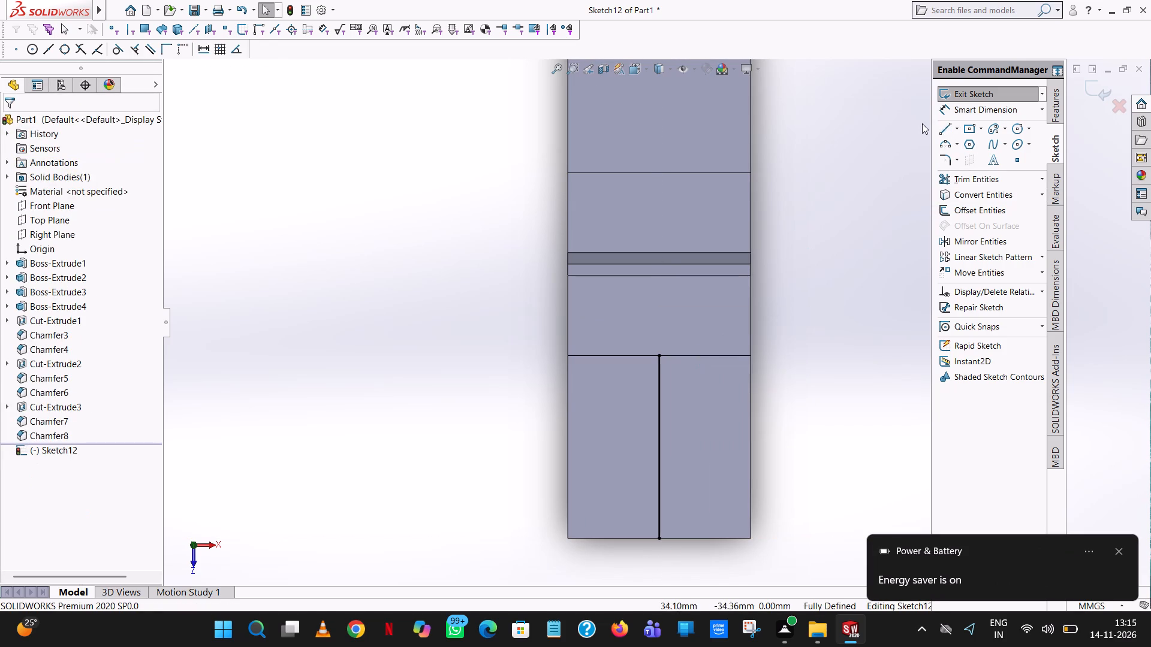
{"action": "left_click", "coordinate": [944, 123]}
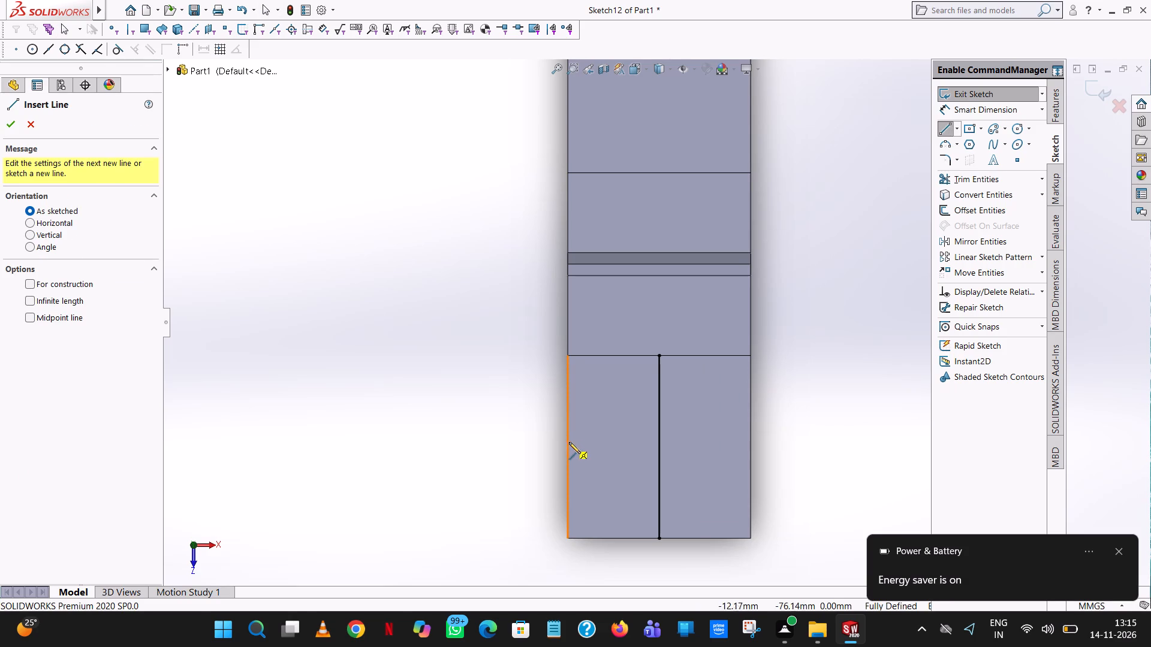
{"action": "left_click", "coordinate": [567, 446]}
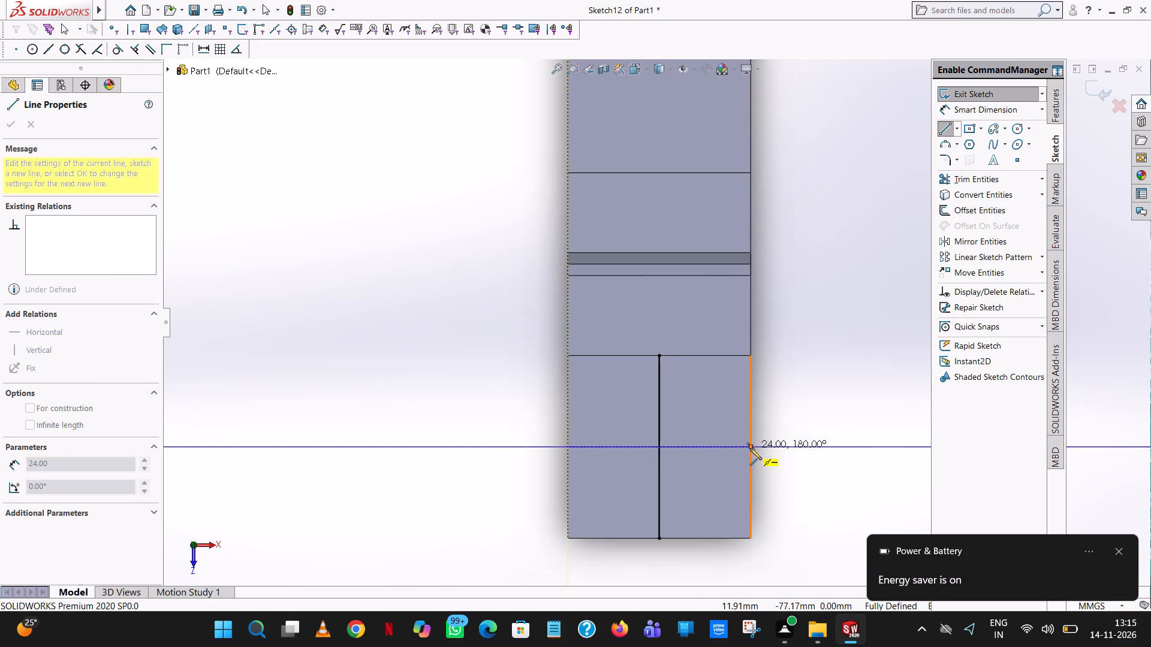
{"action": "left_click", "coordinate": [751, 448]}
{"action": "right_click", "coordinate": [751, 448]}
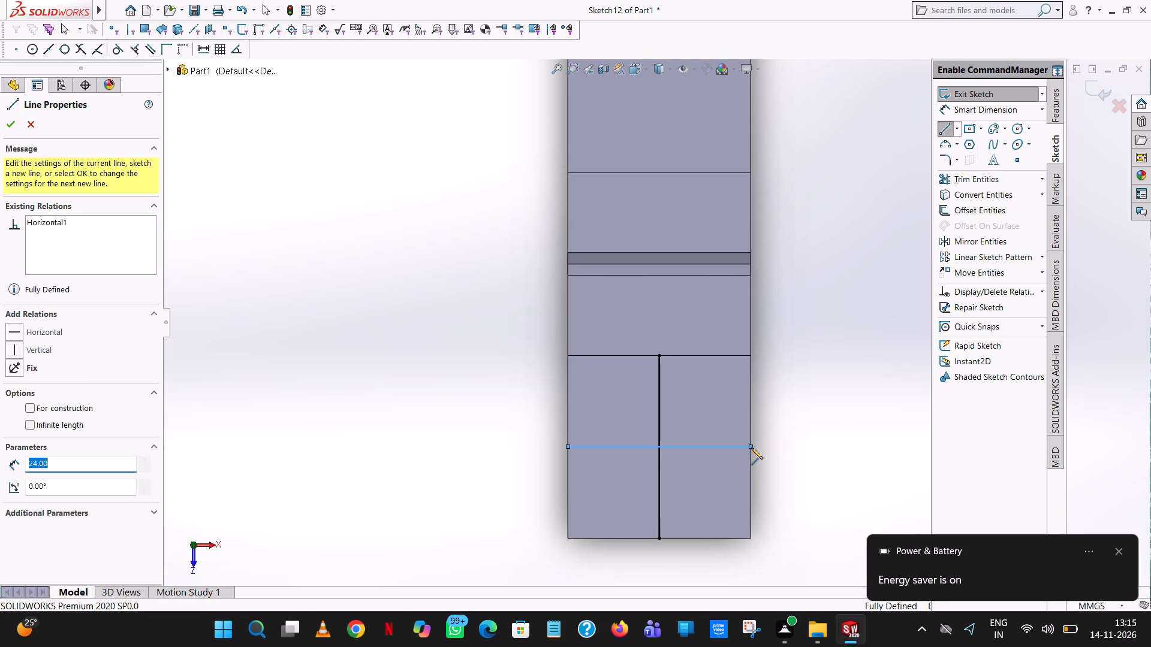
{"action": "left_click", "coordinate": [775, 456]}
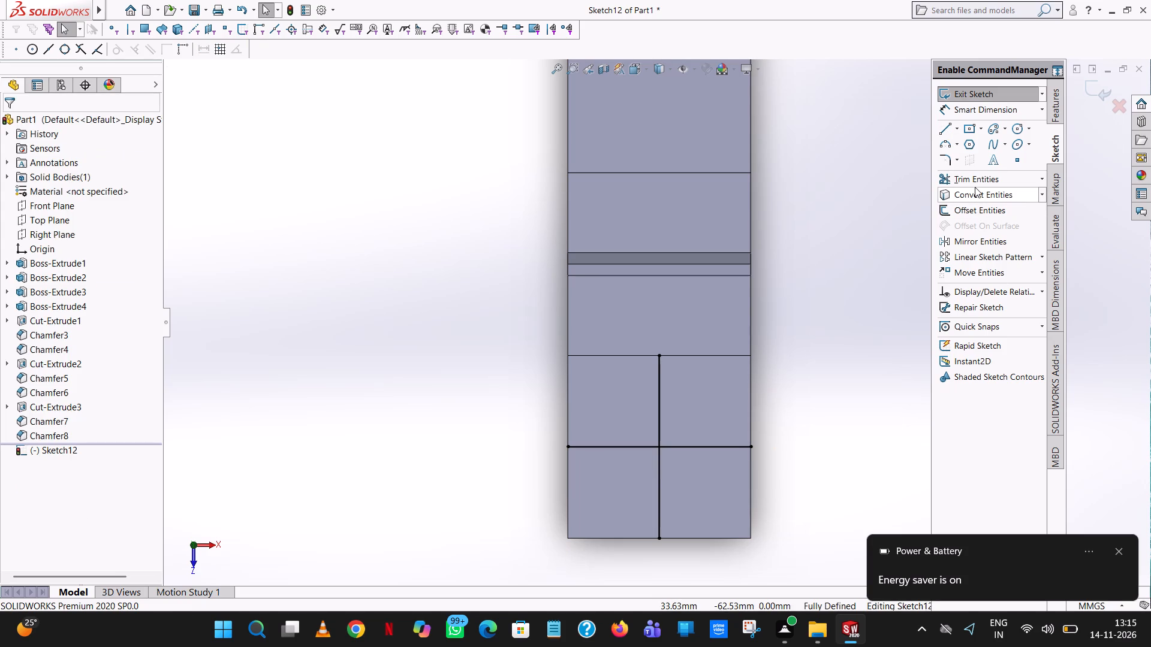
Trim away both halves of the lengthwise centre line, leaving only the line across the jaw's width.
{"action": "left_click", "coordinate": [977, 180]}
{"action": "left_click", "coordinate": [661, 385]}
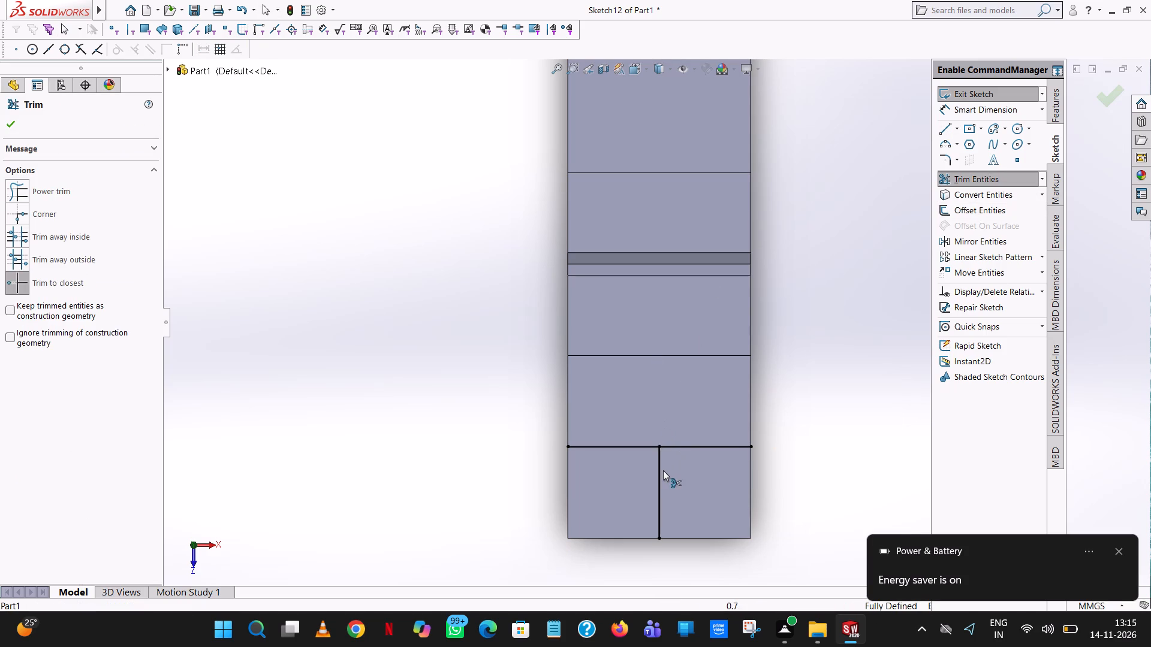
{"action": "left_click", "coordinate": [660, 477]}
{"action": "left_click", "coordinate": [13, 124]}
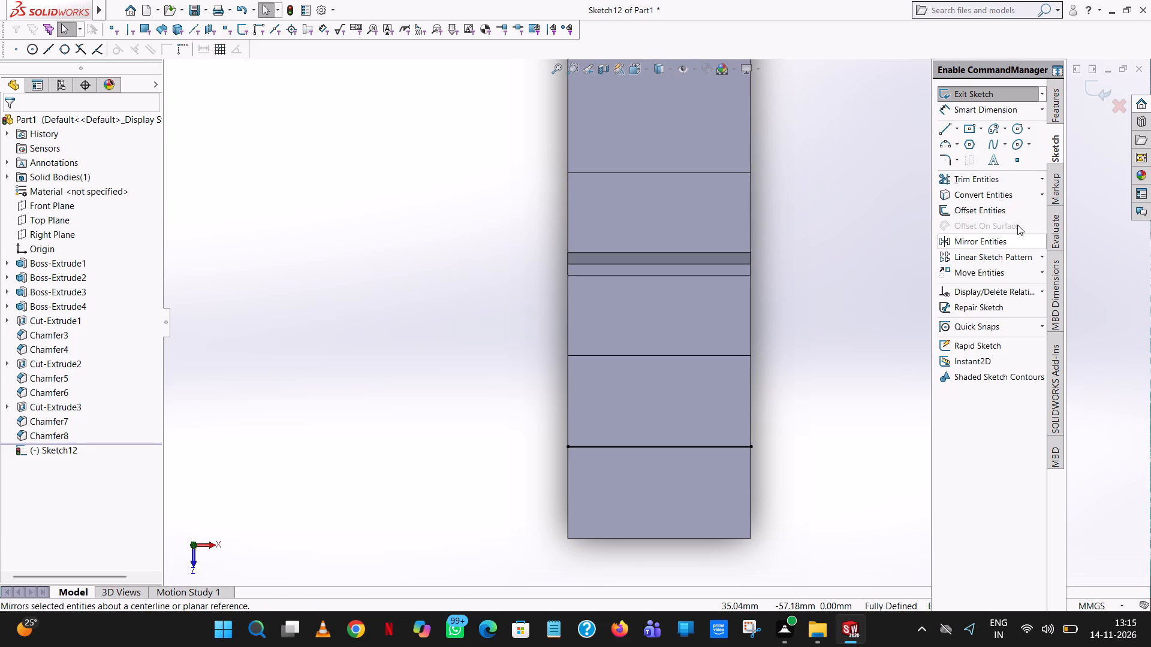
Offset the crosswise centre line 1.5 mm in both directions.
{"action": "left_click", "coordinate": [995, 209]}
{"action": "left_click", "coordinate": [695, 445]}
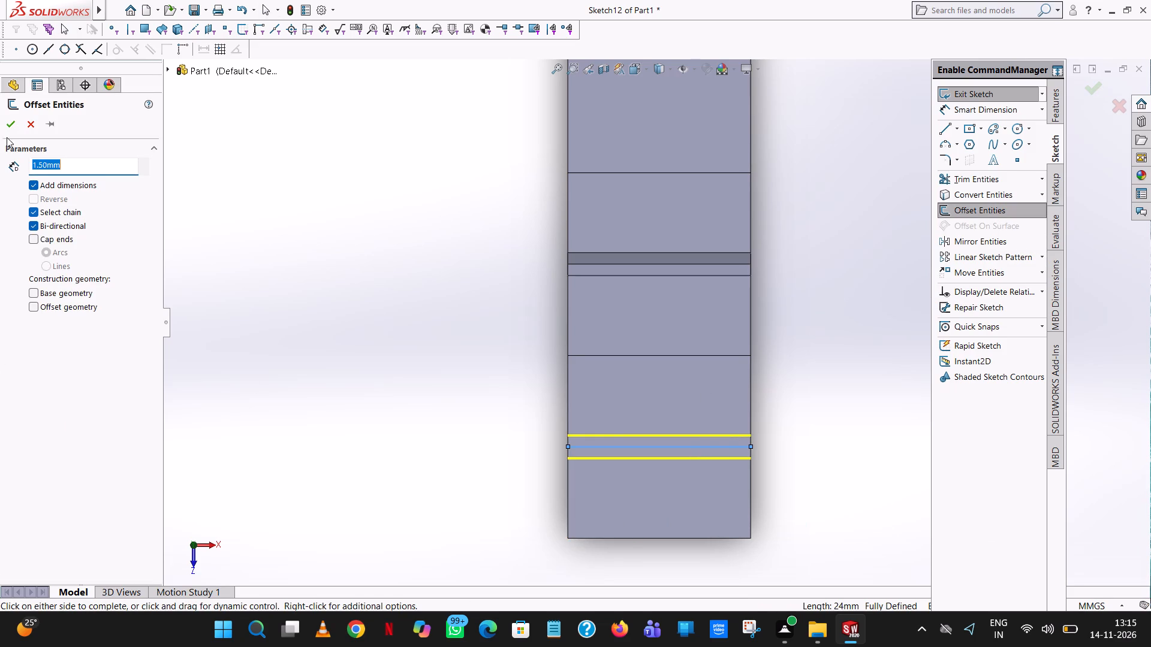
{"action": "left_click", "coordinate": [9, 122]}
Close both ends of the two offset lines with 3 mm lines along the jaw's side edges to form a slot rectangle.
{"action": "left_click", "coordinate": [942, 127]}
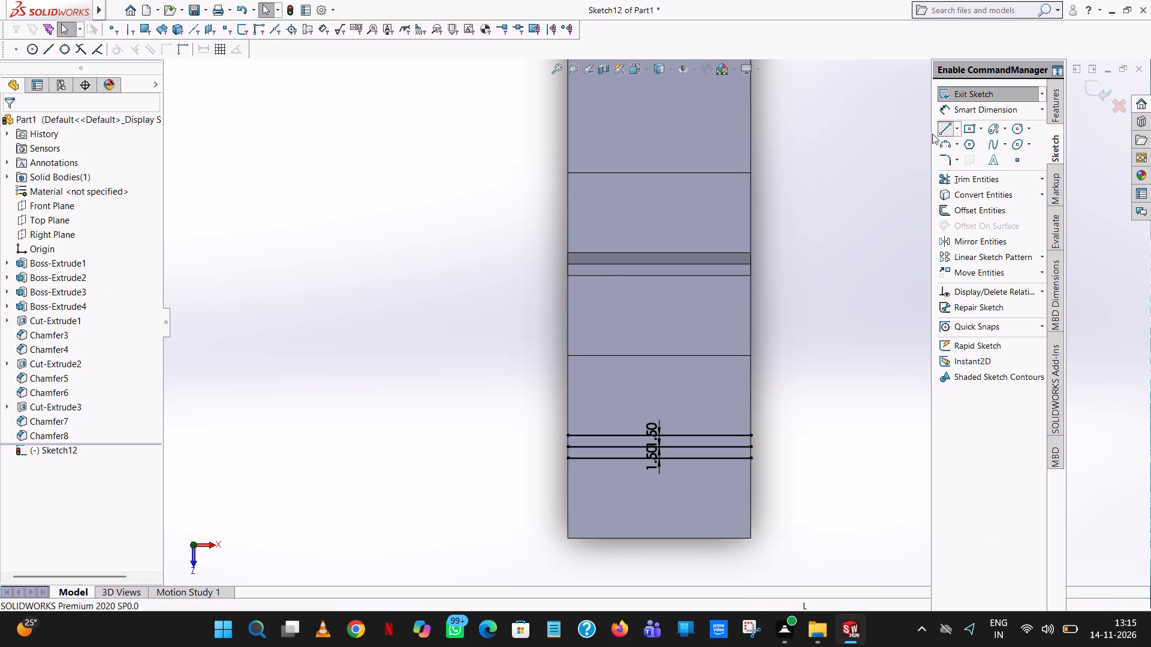
{"action": "left_click", "coordinate": [751, 436]}
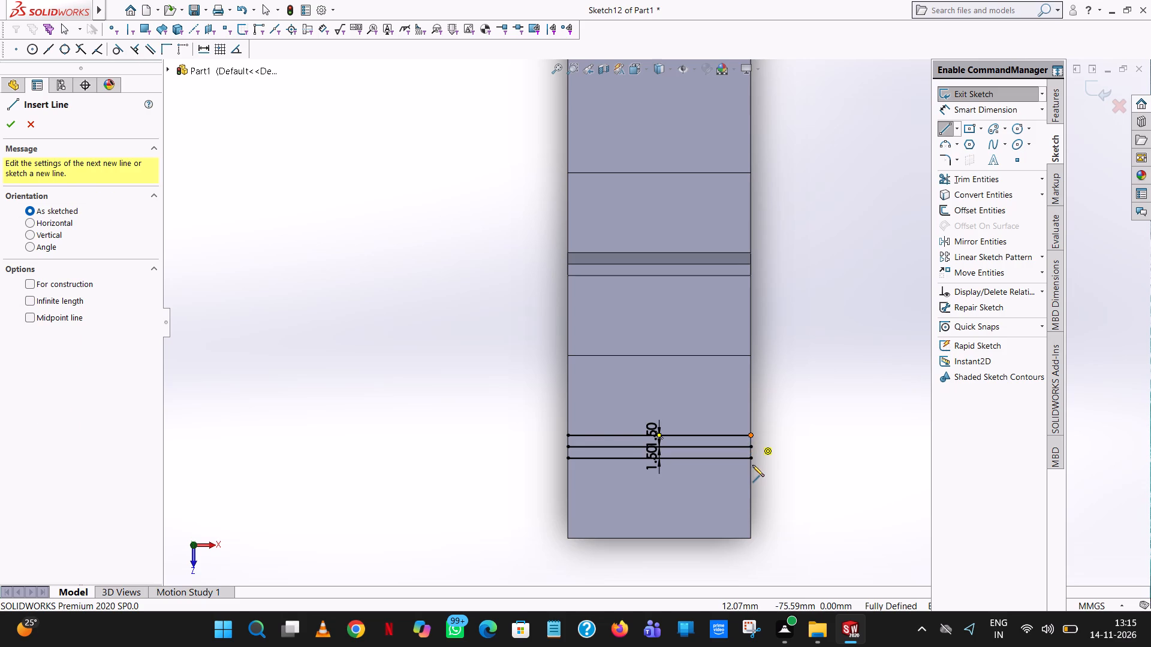
{"action": "left_click", "coordinate": [751, 458]}
{"action": "right_click", "coordinate": [751, 457]}
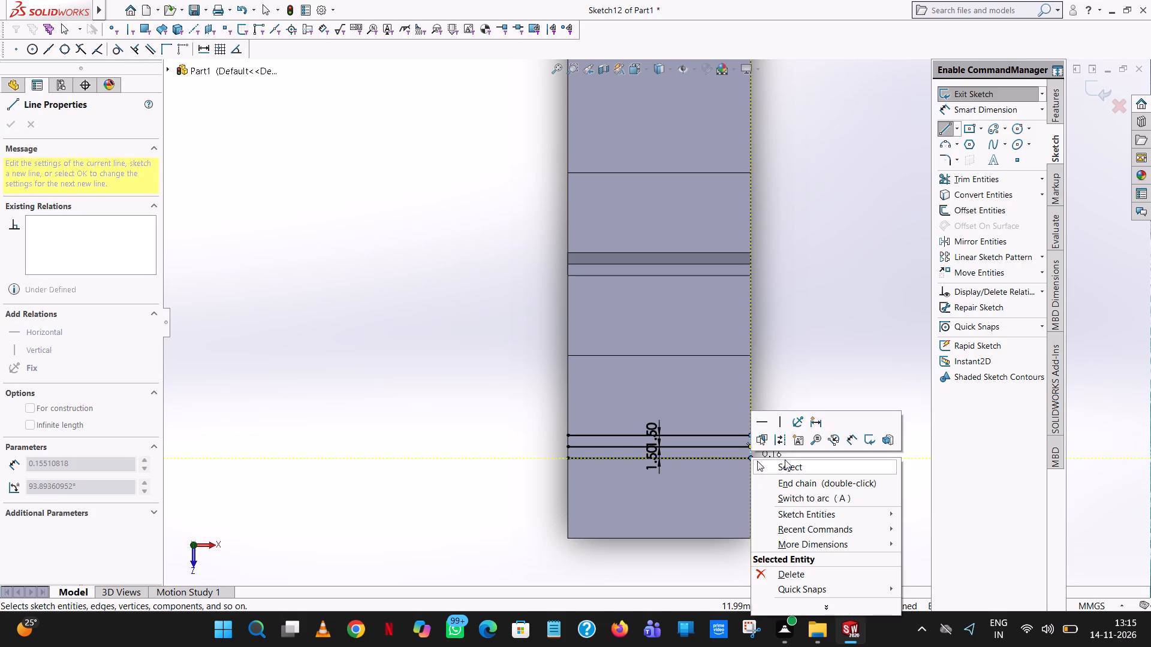
{"action": "left_click", "coordinate": [799, 468]}
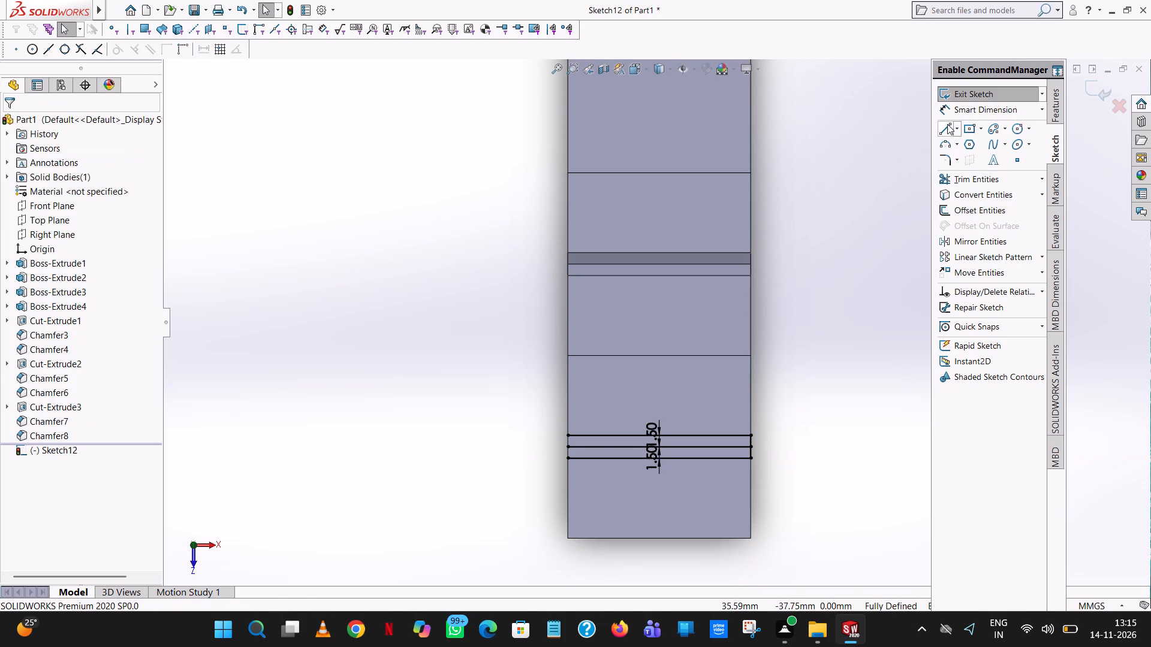
{"action": "left_click", "coordinate": [947, 124]}
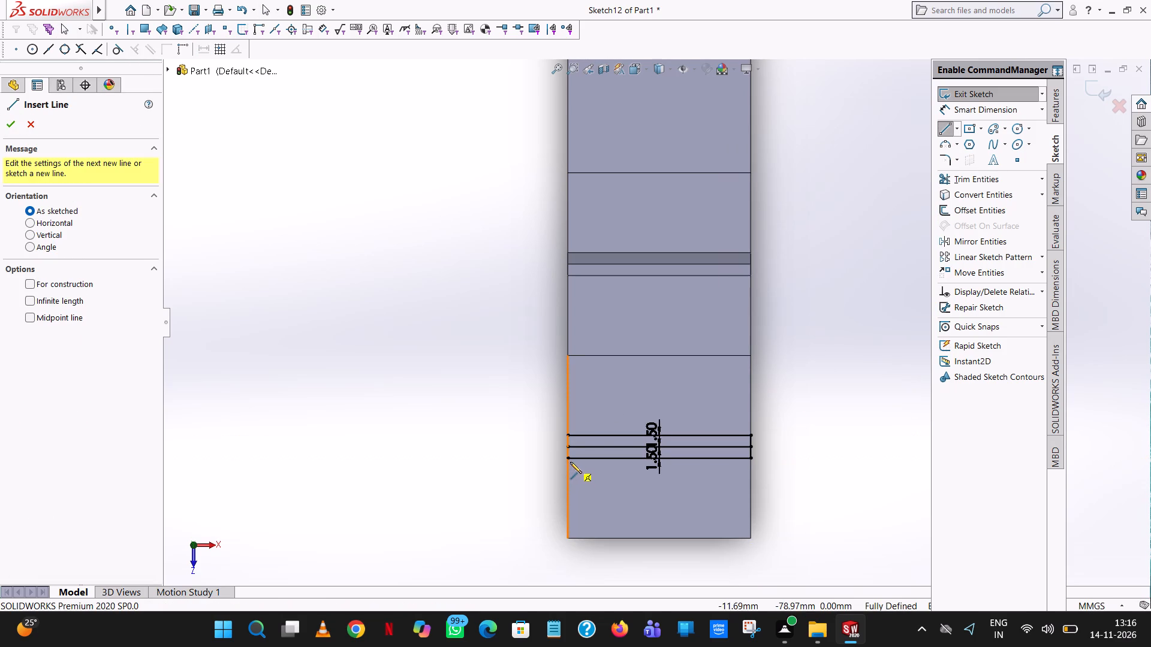
{"action": "left_click", "coordinate": [566, 458]}
{"action": "left_click", "coordinate": [567, 434]}
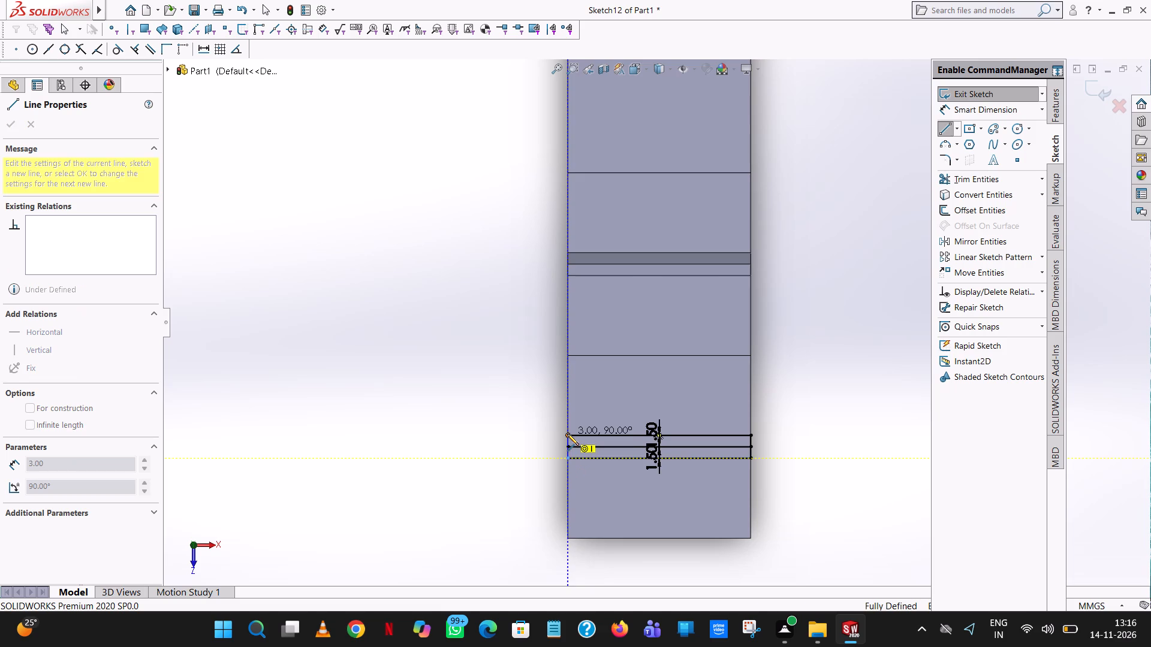
{"action": "right_click", "coordinate": [567, 434]}
{"action": "left_click", "coordinate": [599, 440]}
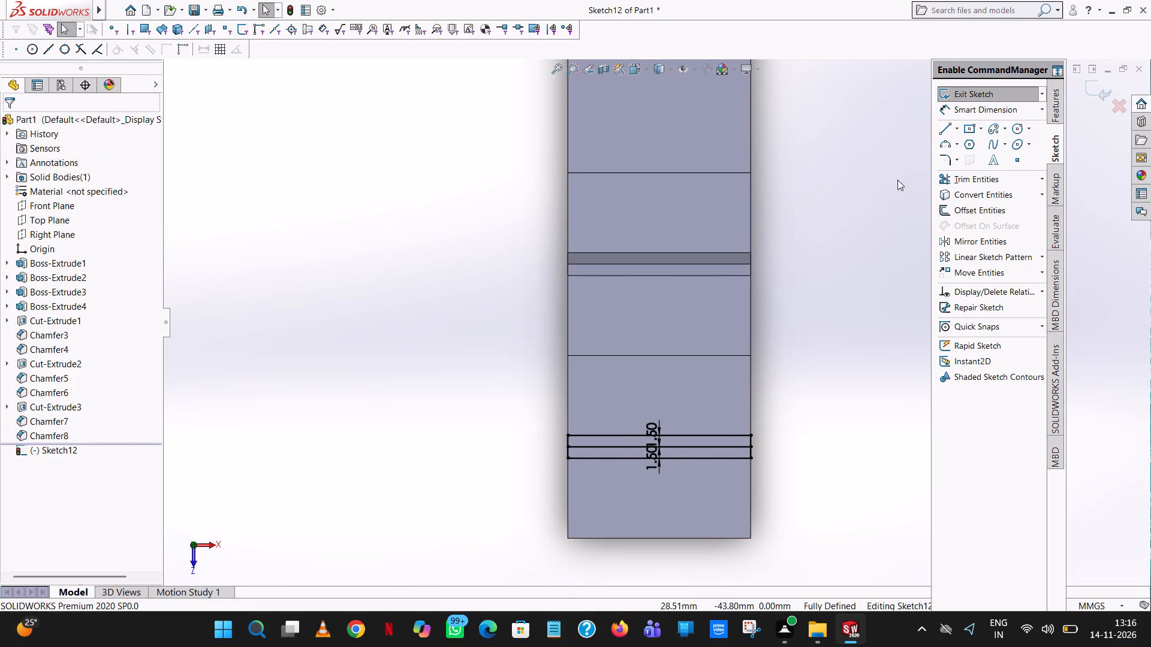
Trim away the original centre line inside the slot rectangle.
{"action": "left_click", "coordinate": [972, 174]}
{"action": "left_click", "coordinate": [652, 449]}
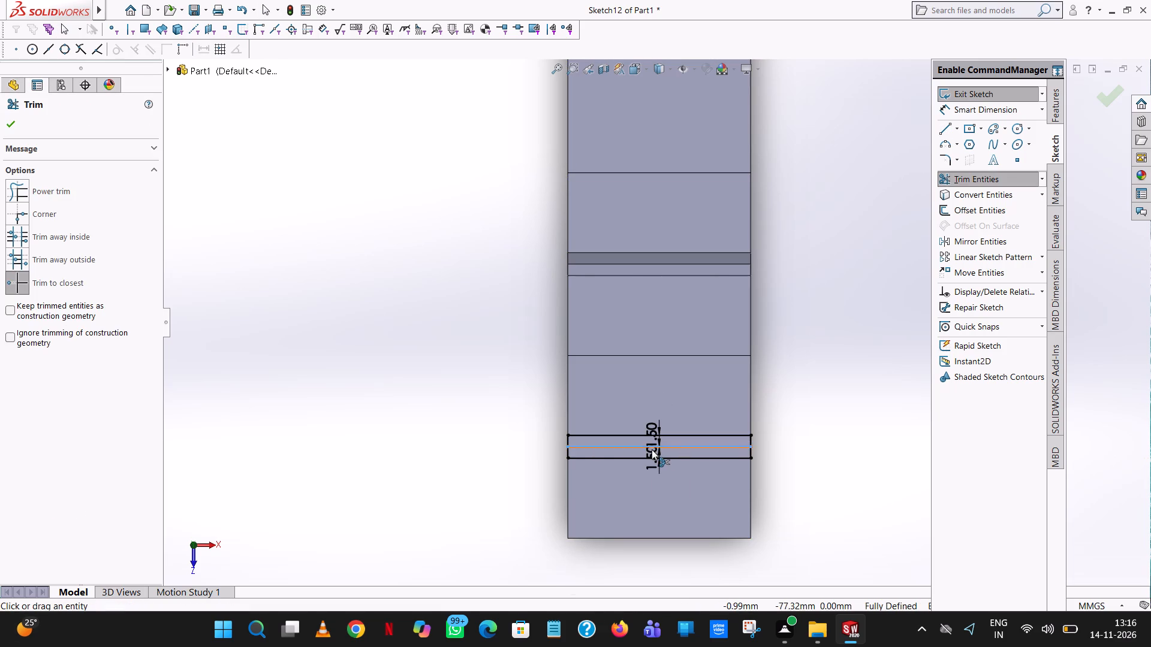
{"action": "left_click", "coordinate": [15, 121]}
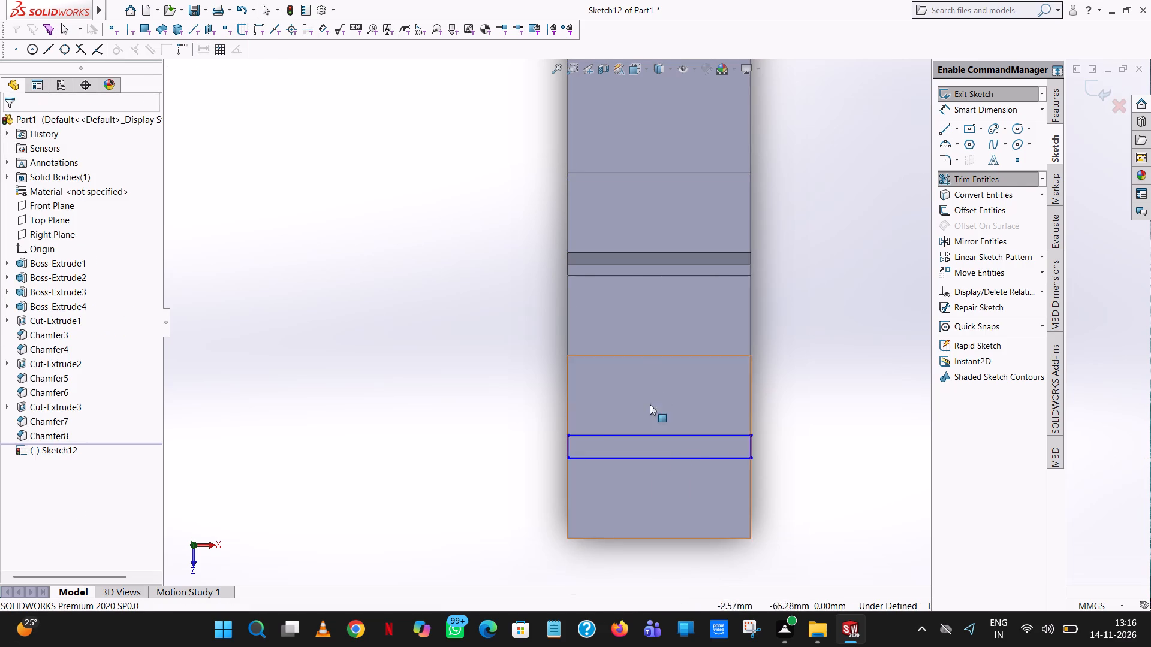
Dimension the slot rectangle's length across the jaw as 24 mm and its width as 3 mm.
{"action": "scroll", "coordinate": [667, 467], "scroll_direction": "down", "scroll_amount": 3}
{"action": "left_click", "coordinate": [987, 105]}
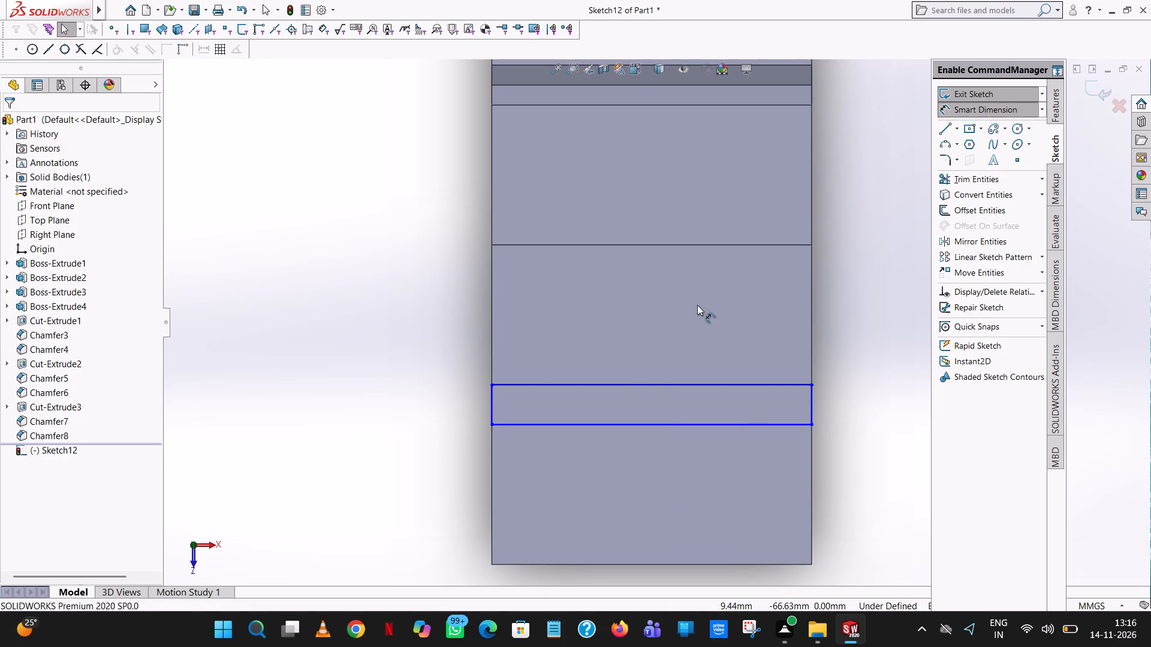
{"action": "left_click", "coordinate": [640, 383]}
{"action": "left_click", "coordinate": [656, 316]}
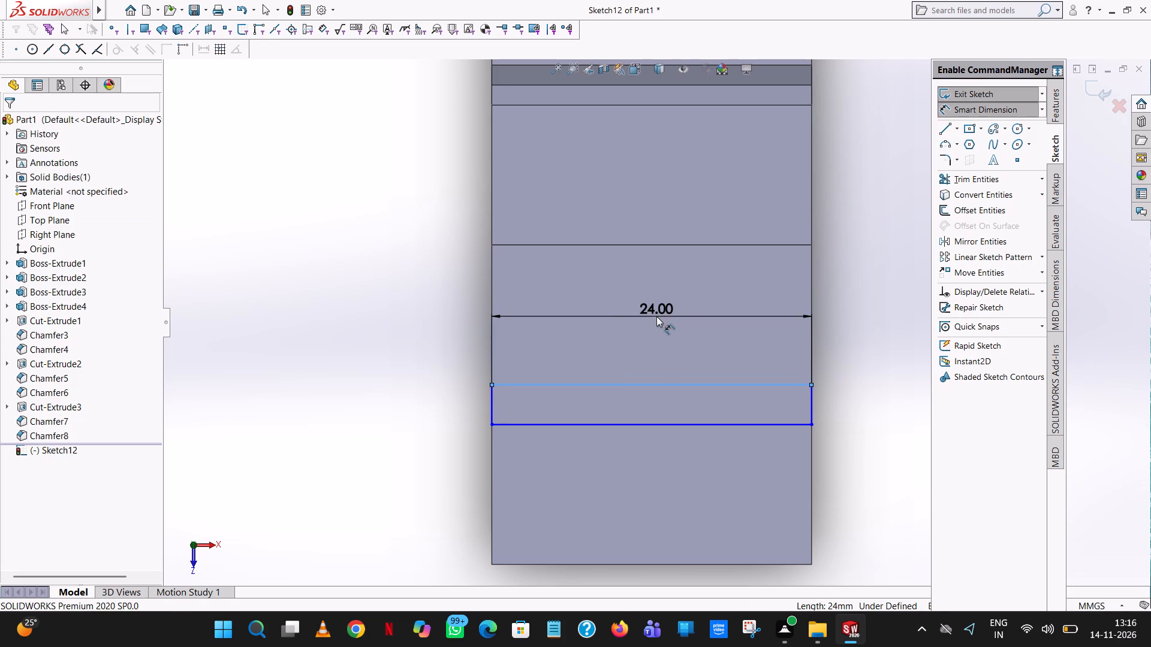
{"action": "left_click", "coordinate": [605, 298]}
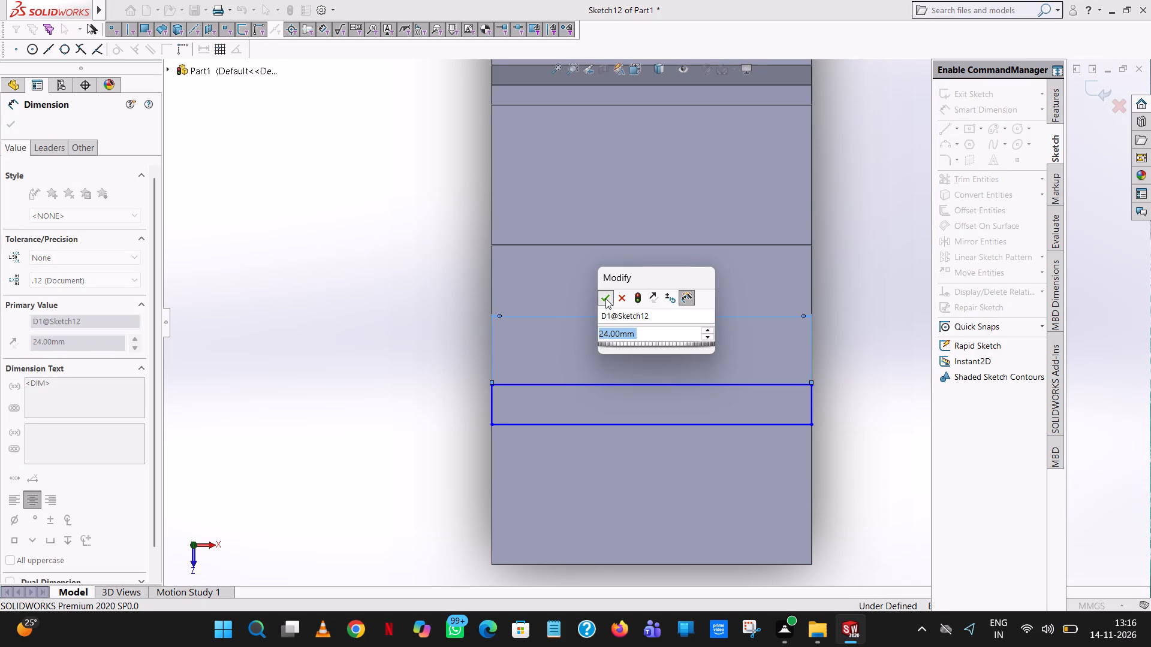
{"action": "left_click", "coordinate": [339, 370]}
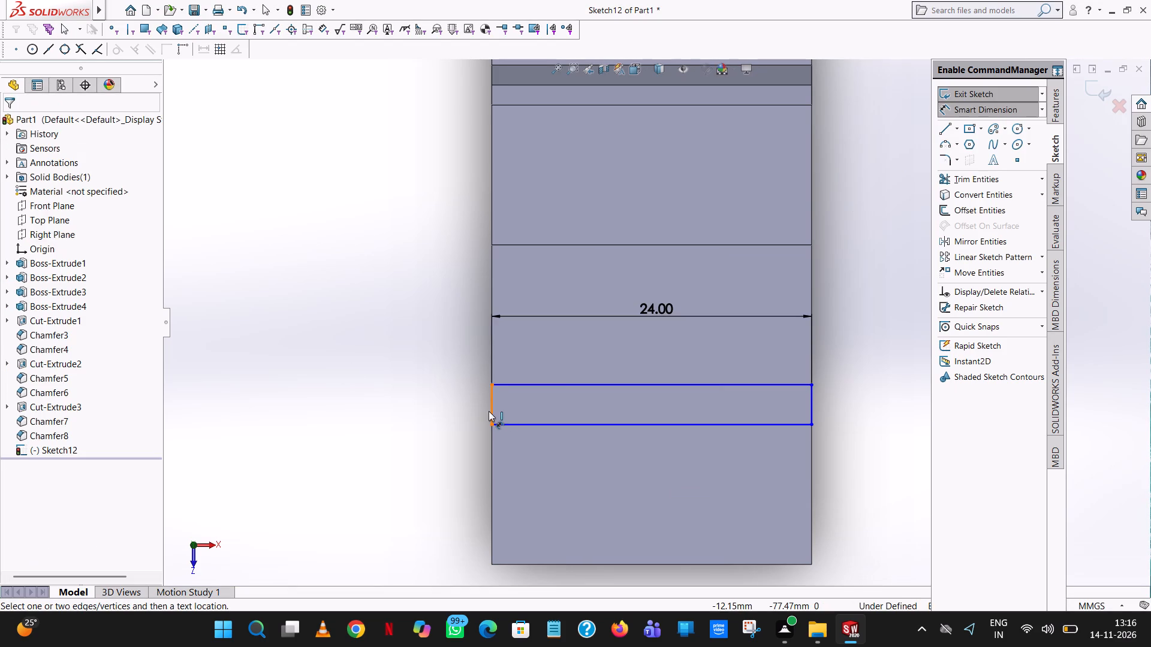
{"action": "left_click", "coordinate": [489, 411]}
{"action": "left_click", "coordinate": [447, 389]}
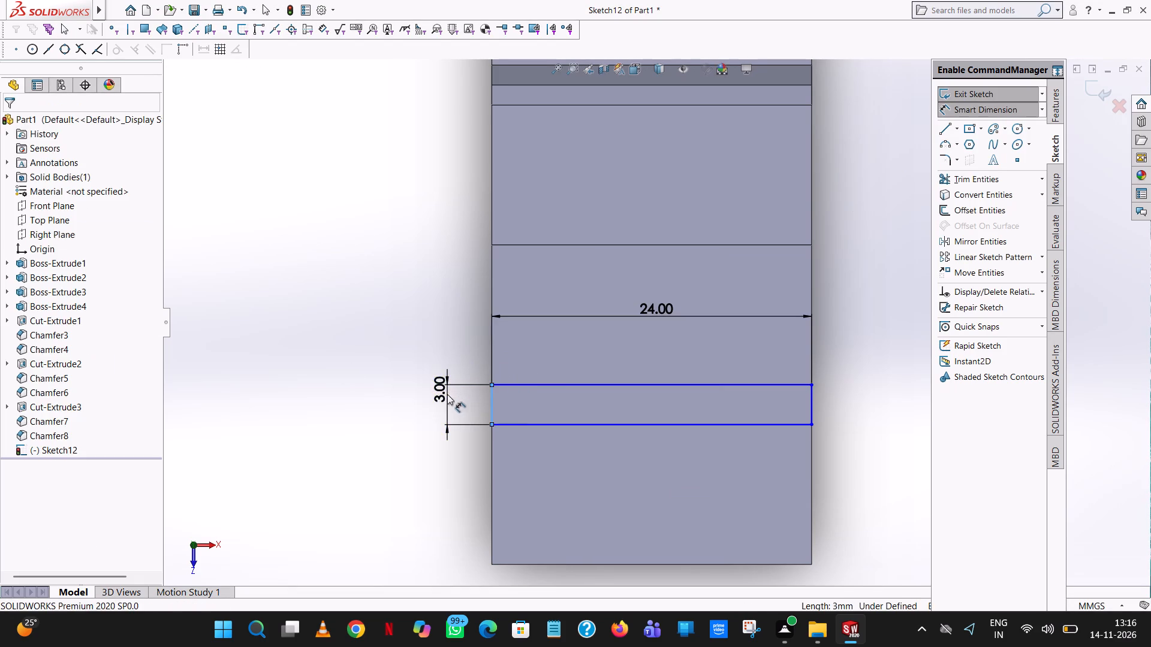
{"action": "left_click", "coordinate": [393, 372]}
{"action": "left_click", "coordinate": [366, 317]}
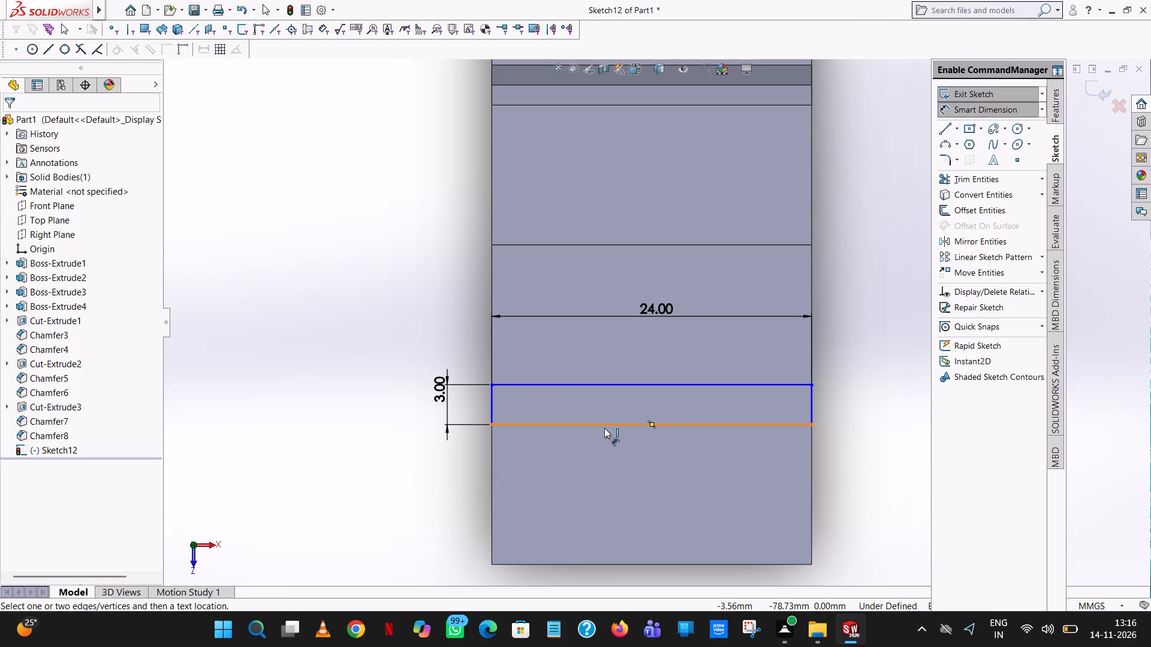
Dimension the slot rectangle's nearer long line 10.5 mm from the jaw's straight end edge.
{"action": "left_click", "coordinate": [604, 428]}
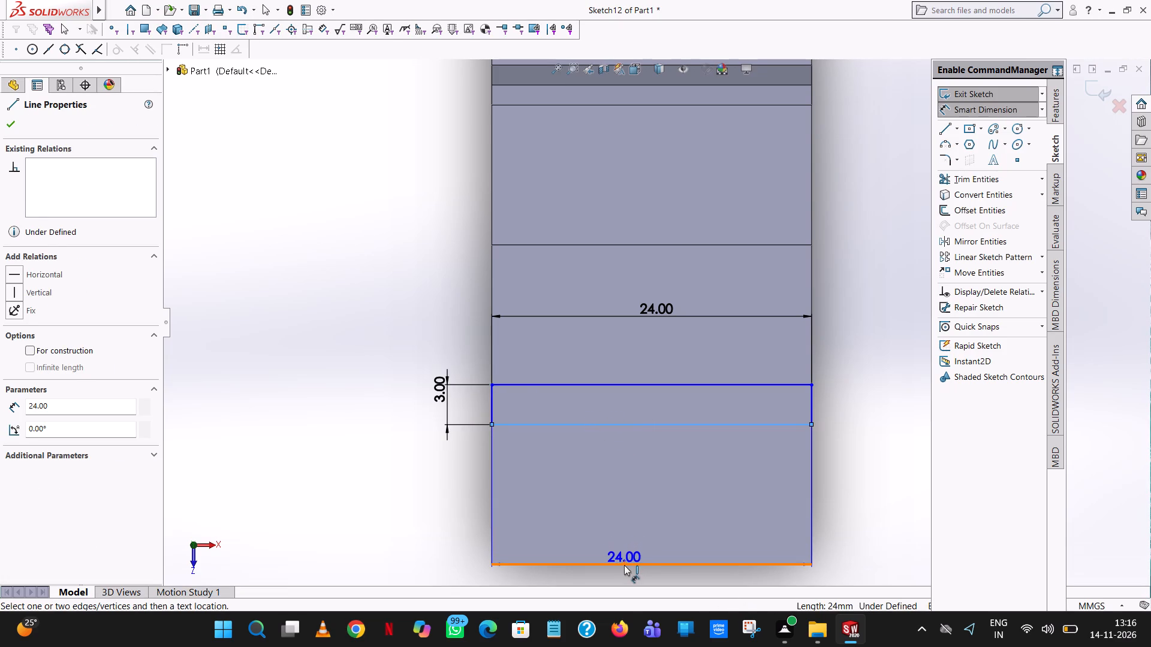
{"action": "left_click", "coordinate": [624, 565]}
{"action": "left_click", "coordinate": [332, 492]}
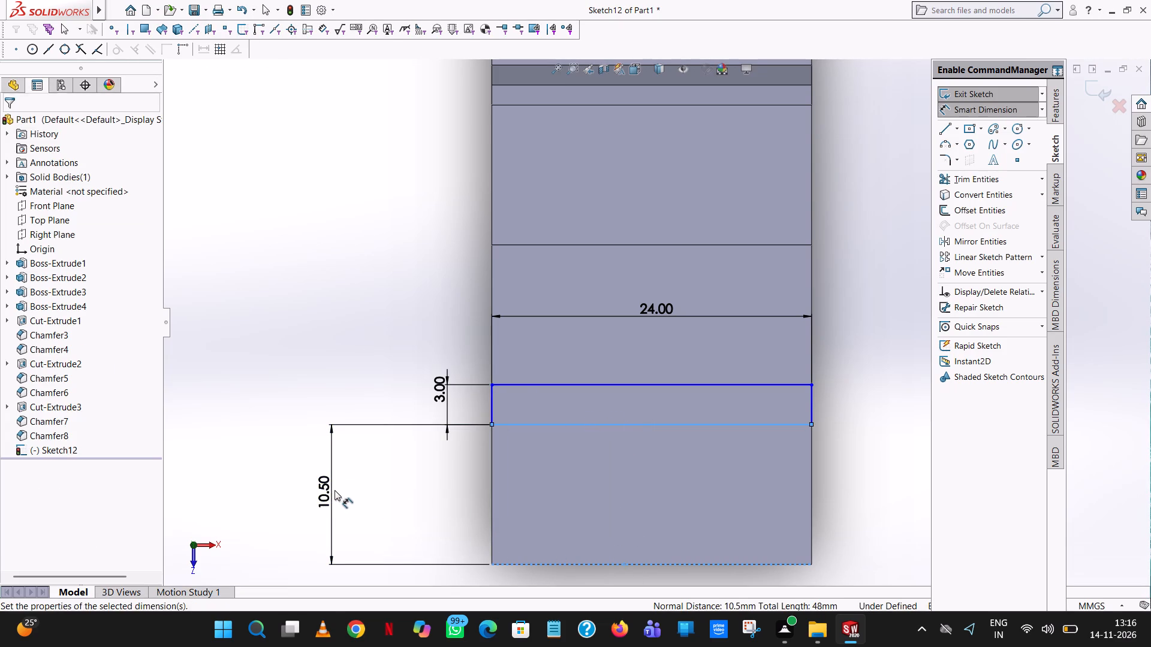
{"action": "left_click", "coordinate": [280, 474]}
{"action": "left_click", "coordinate": [339, 323]}
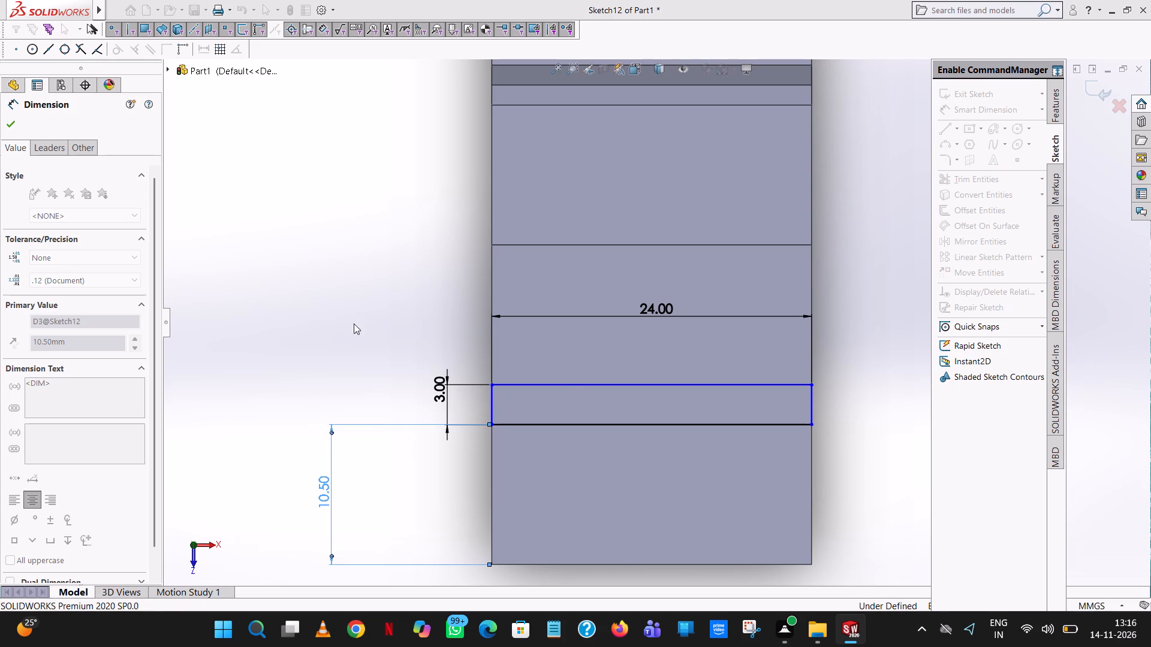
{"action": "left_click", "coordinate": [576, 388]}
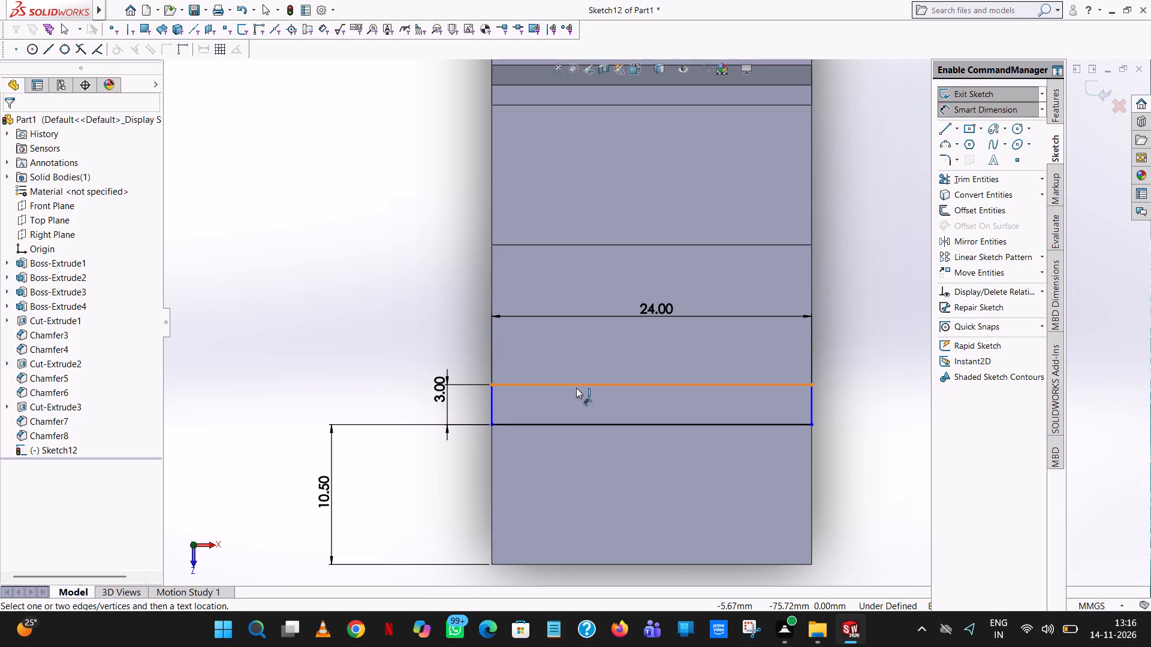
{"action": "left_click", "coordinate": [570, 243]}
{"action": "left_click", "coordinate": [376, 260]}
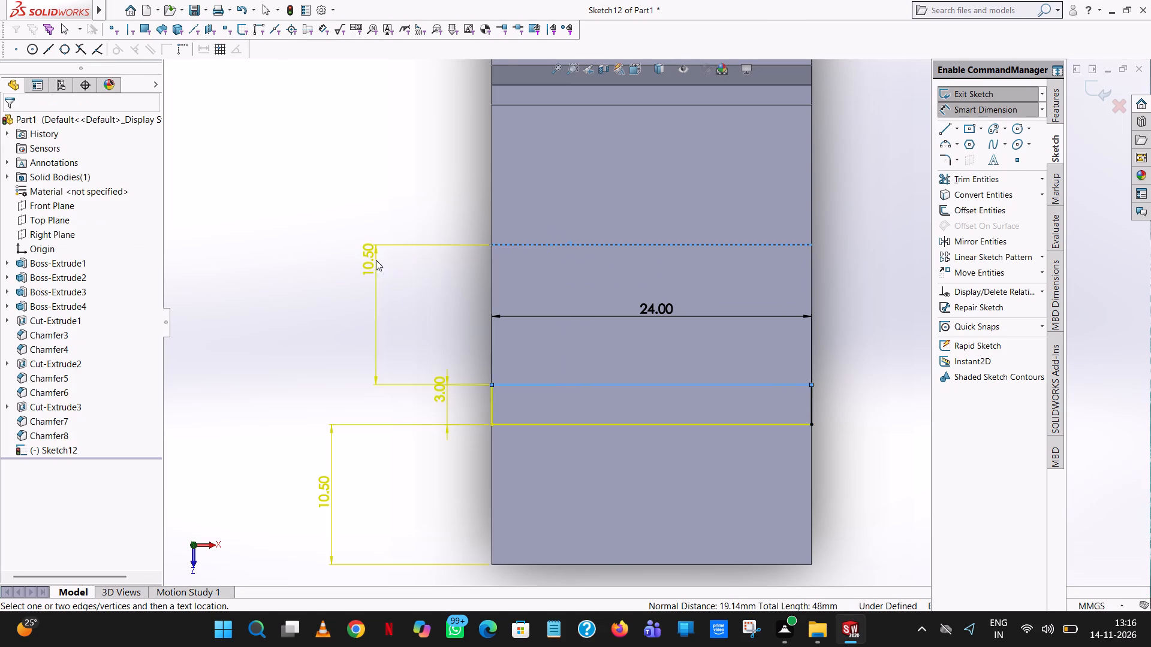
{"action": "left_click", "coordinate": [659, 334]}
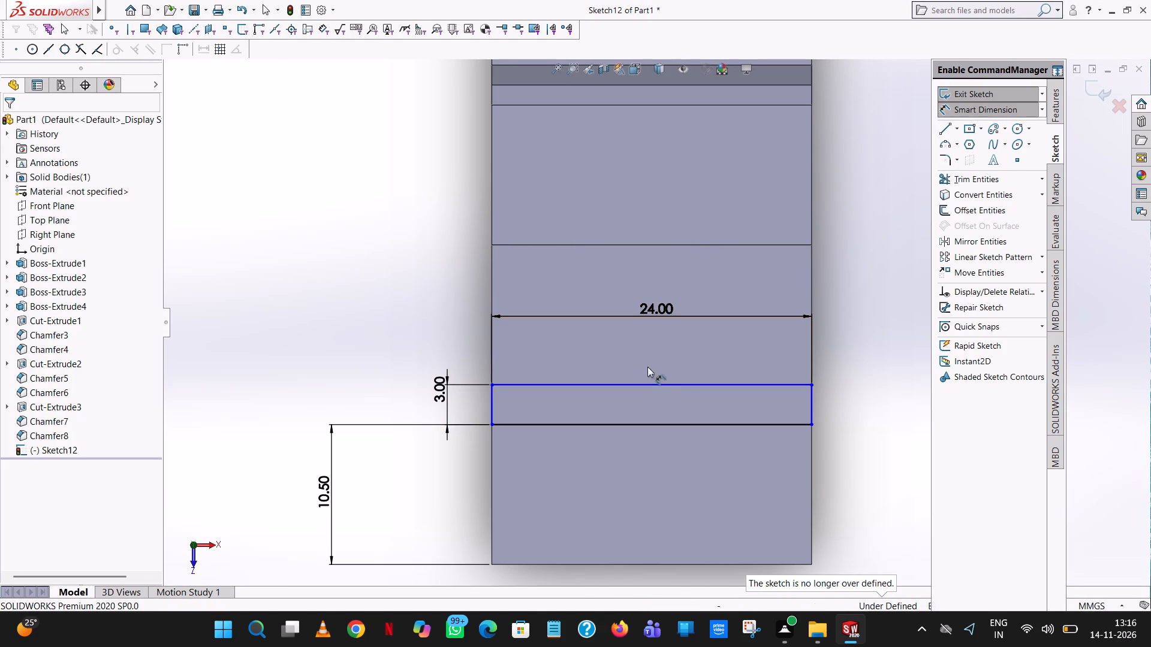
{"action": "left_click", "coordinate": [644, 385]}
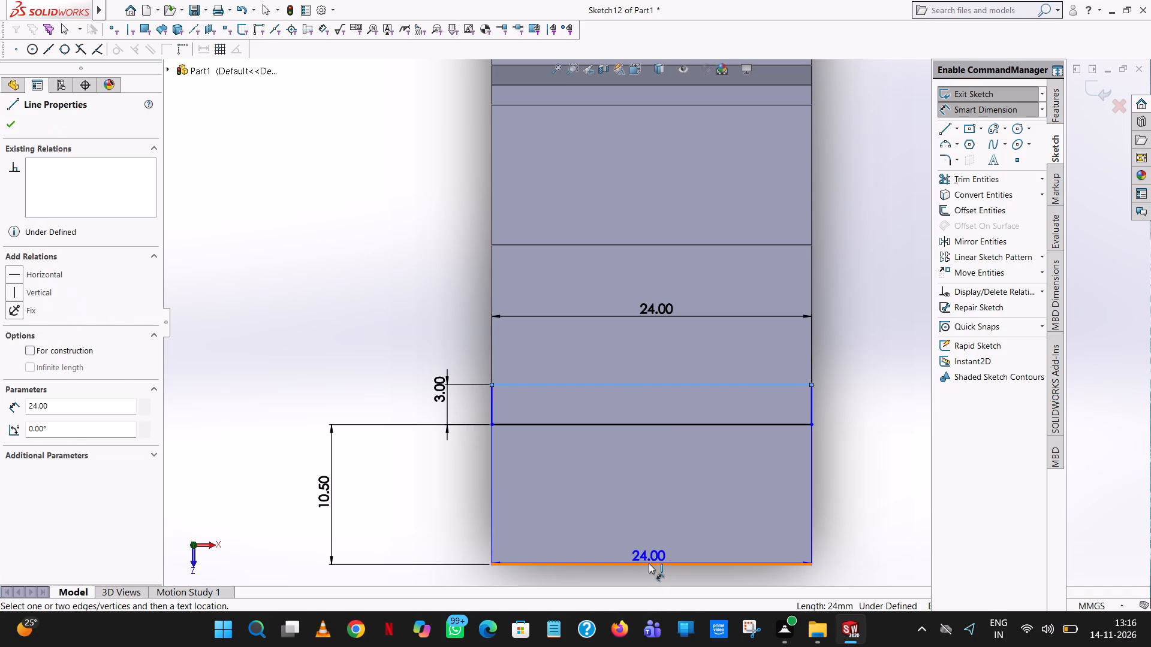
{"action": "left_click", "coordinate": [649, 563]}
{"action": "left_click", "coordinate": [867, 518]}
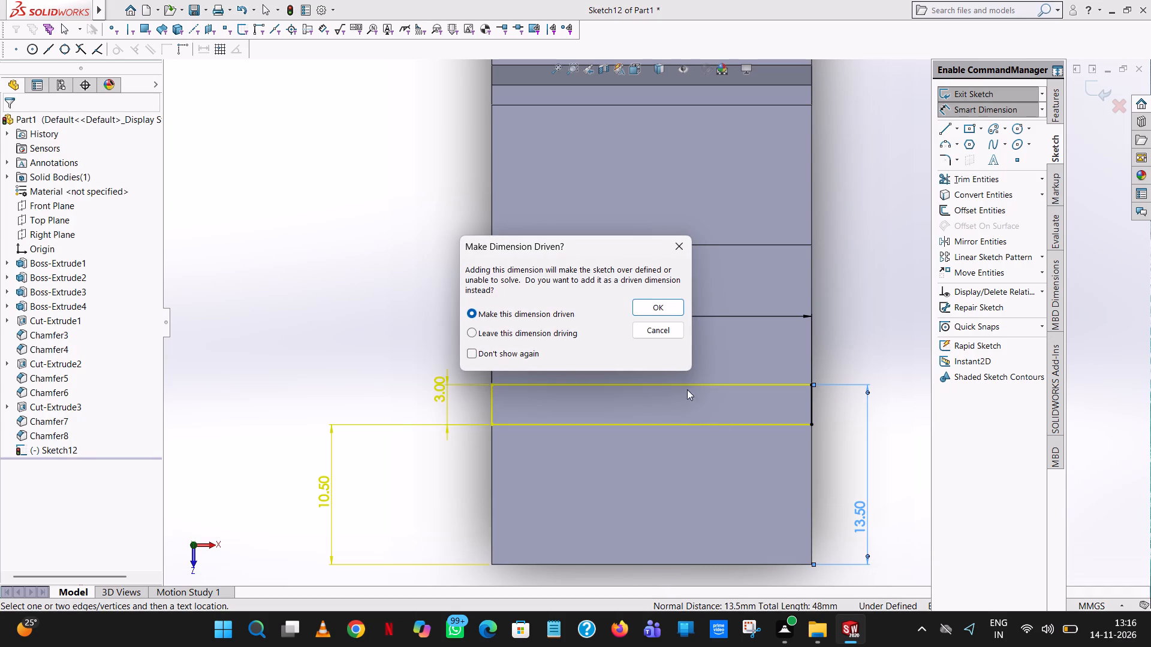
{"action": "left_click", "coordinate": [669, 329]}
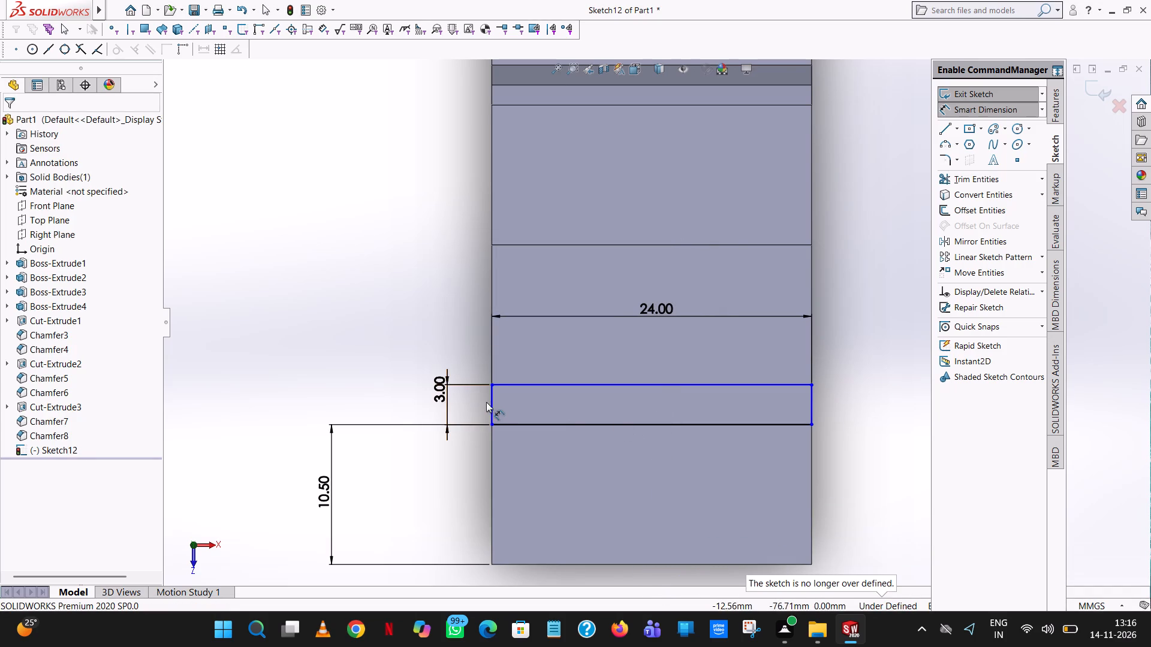
Dimension each short side of the slot rectangle 12 mm from the midpoint of the jaw's straight end edge.
{"action": "left_click", "coordinate": [495, 407]}
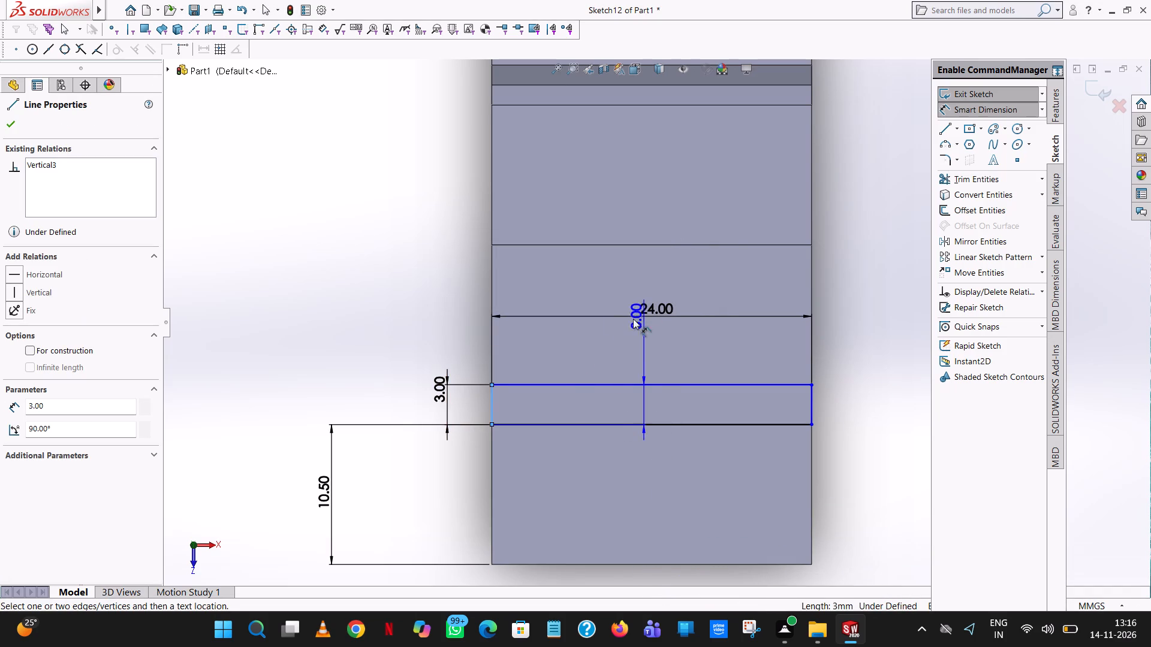
{"action": "scroll", "coordinate": [643, 211], "scroll_direction": "up", "scroll_amount": 8}
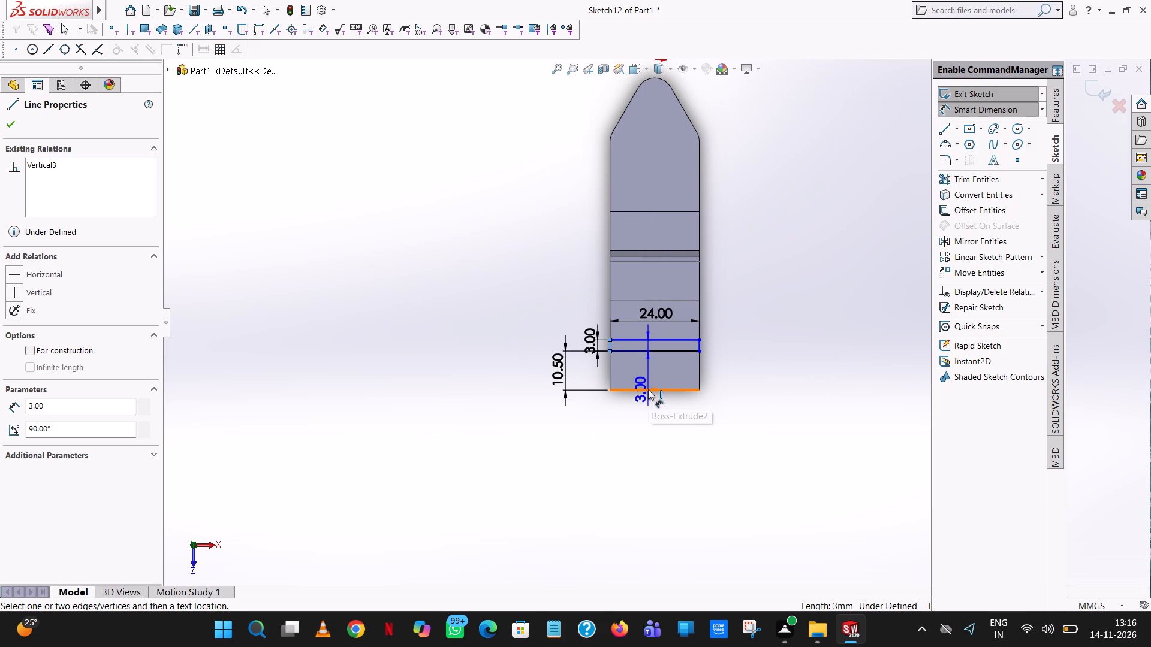
{"action": "left_click", "coordinate": [655, 388]}
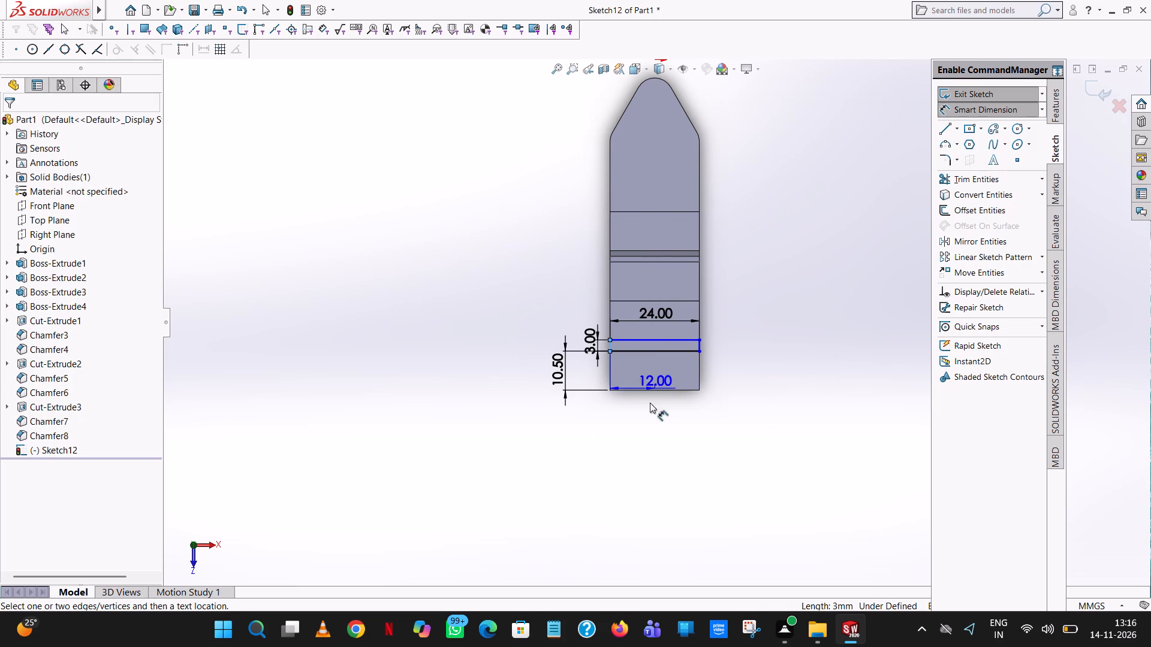
{"action": "left_click", "coordinate": [646, 425]}
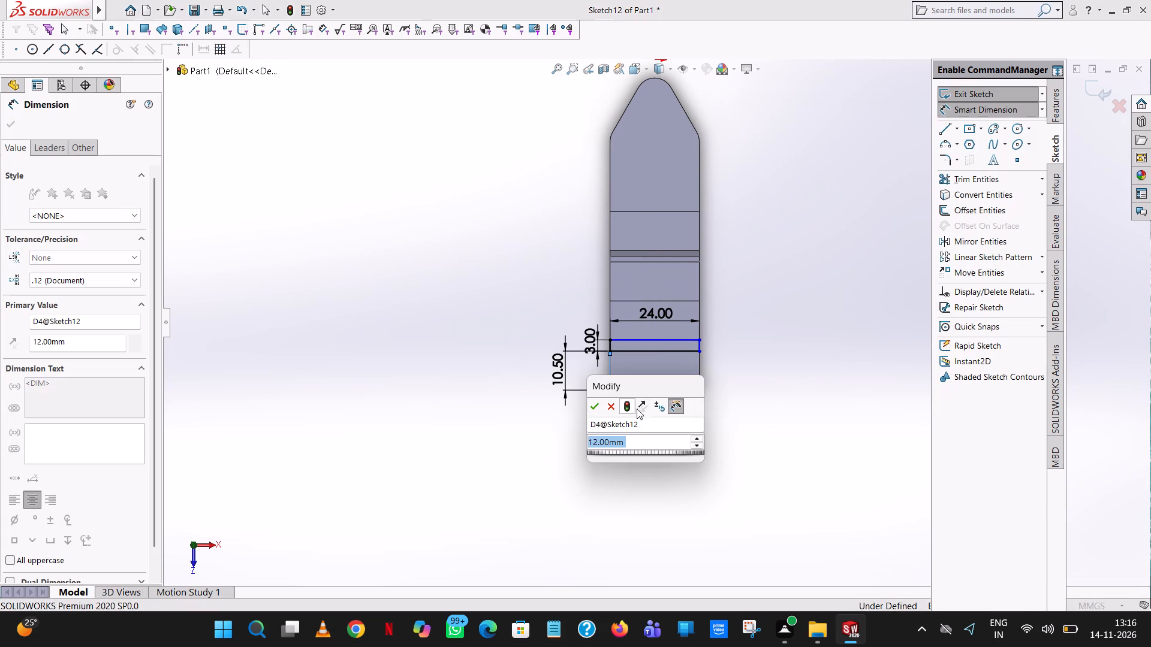
{"action": "left_click", "coordinate": [599, 404]}
{"action": "left_click", "coordinate": [775, 361]}
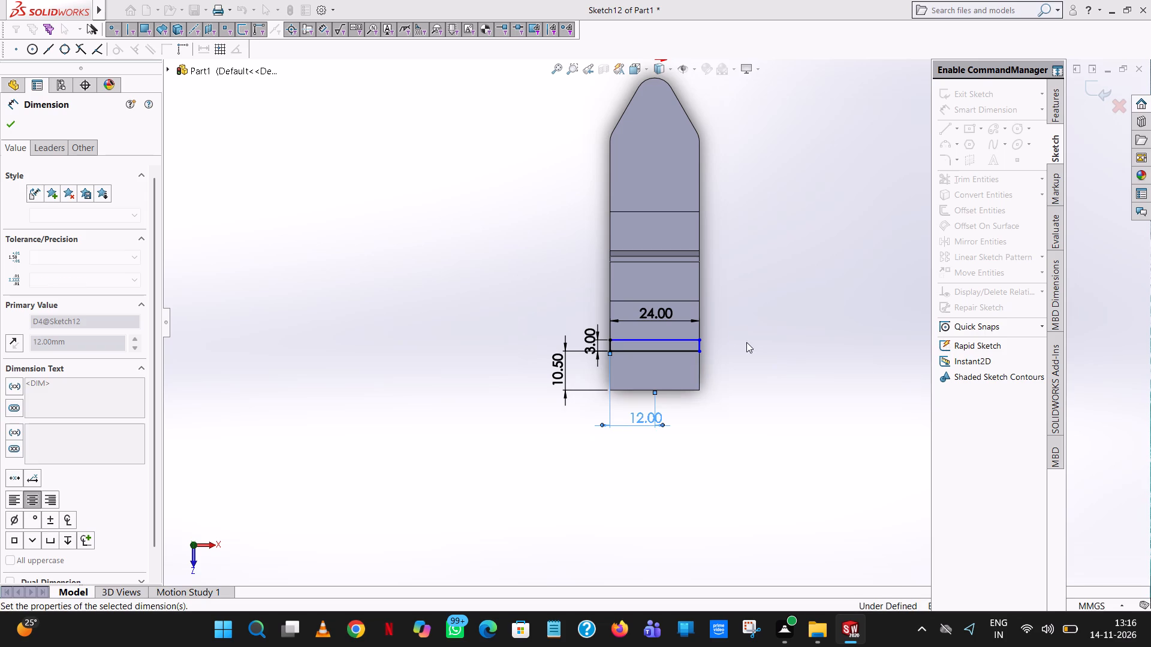
{"action": "scroll", "coordinate": [721, 338], "scroll_direction": "down", "scroll_amount": 8}
{"action": "left_click", "coordinate": [738, 405]}
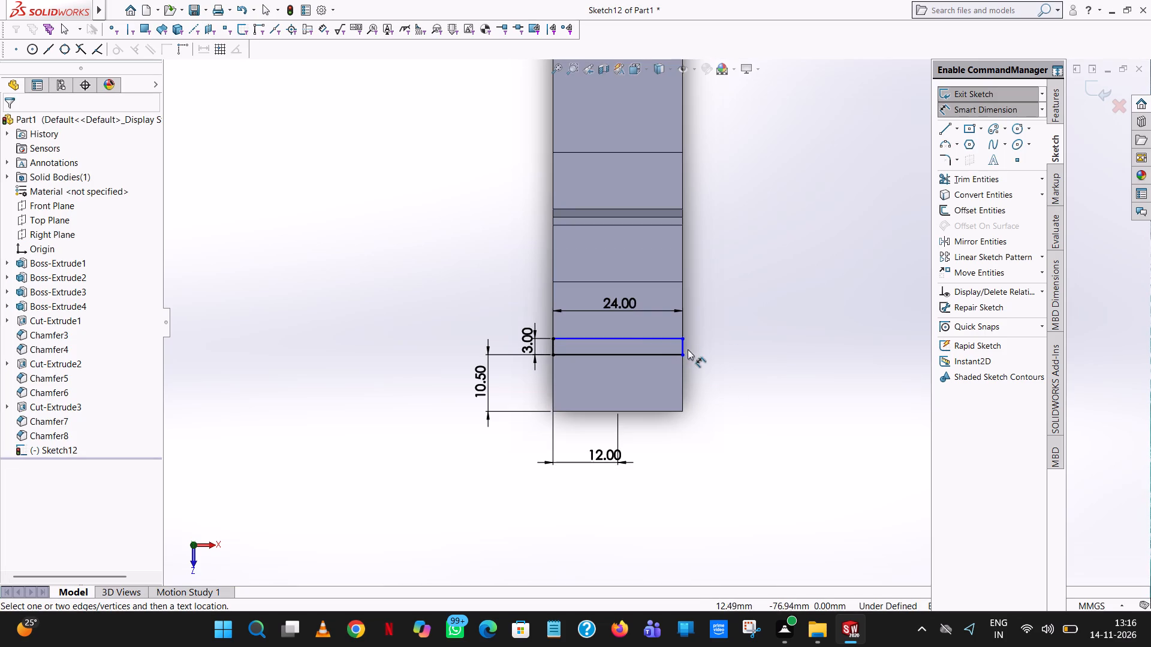
{"action": "left_click", "coordinate": [683, 346]}
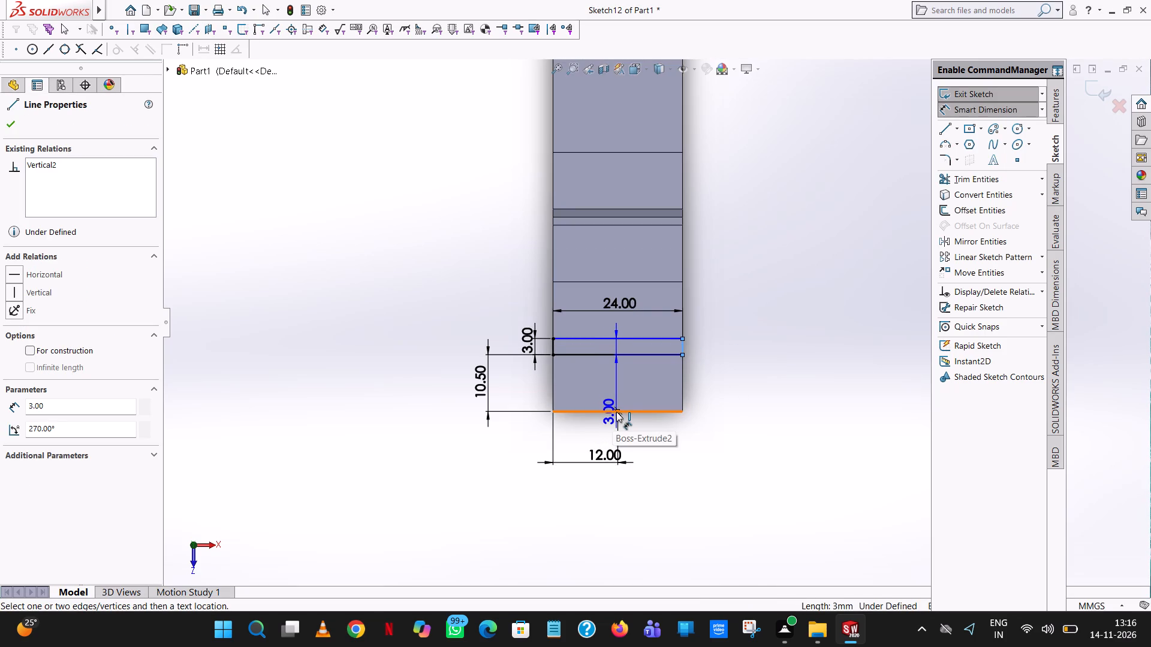
{"action": "left_click", "coordinate": [617, 411]}
{"action": "left_click", "coordinate": [617, 445]}
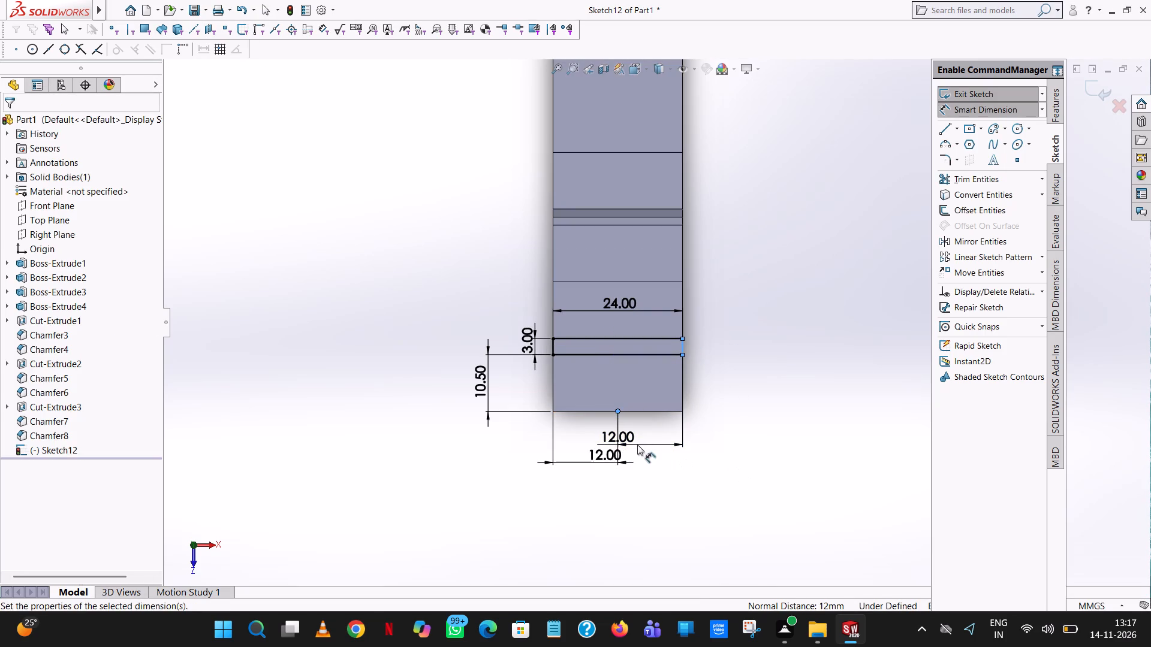
{"action": "left_click", "coordinate": [571, 421]}
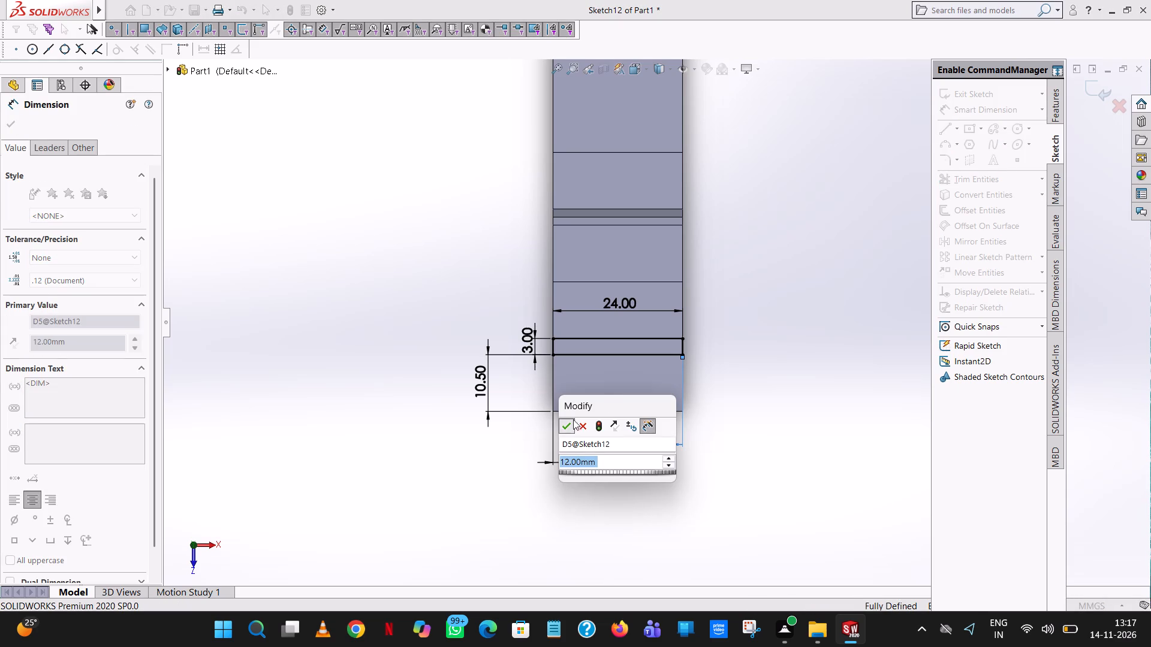
{"action": "left_click", "coordinate": [845, 223]}
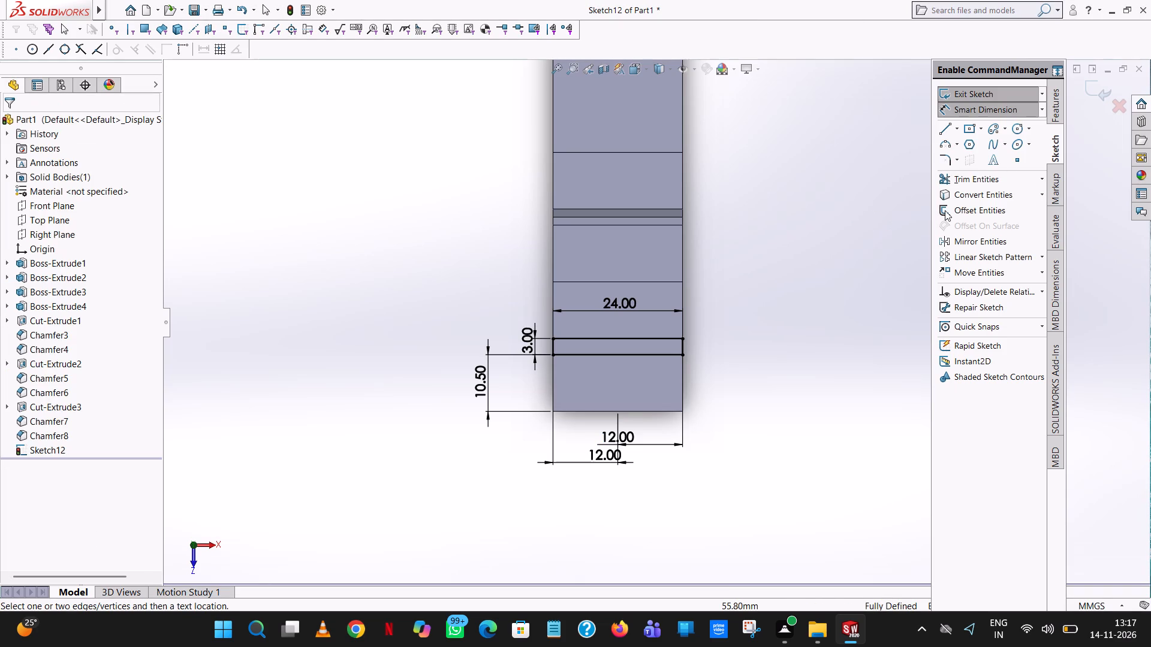
Cut-extrude the slot rectangle 3 mm blind into the lowest step.
{"action": "left_click", "coordinate": [1056, 104]}
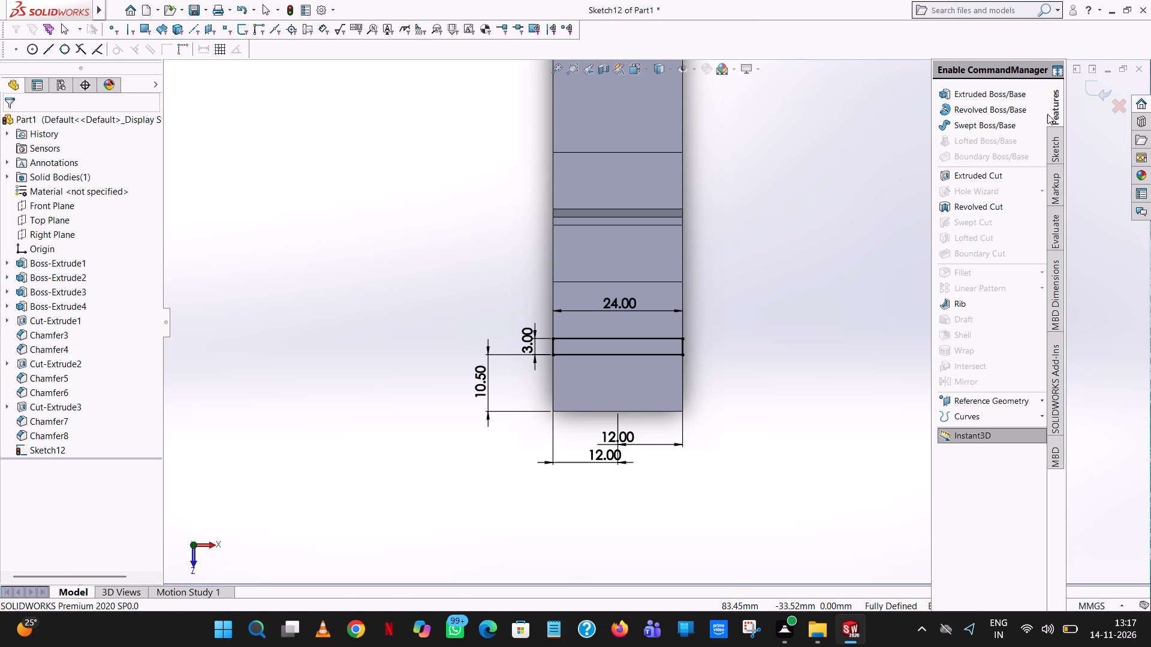
{"action": "left_click", "coordinate": [1007, 182]}
{"action": "middle_click_drag", "start_coordinate": [676, 470], "coordinate": [673, 467]}
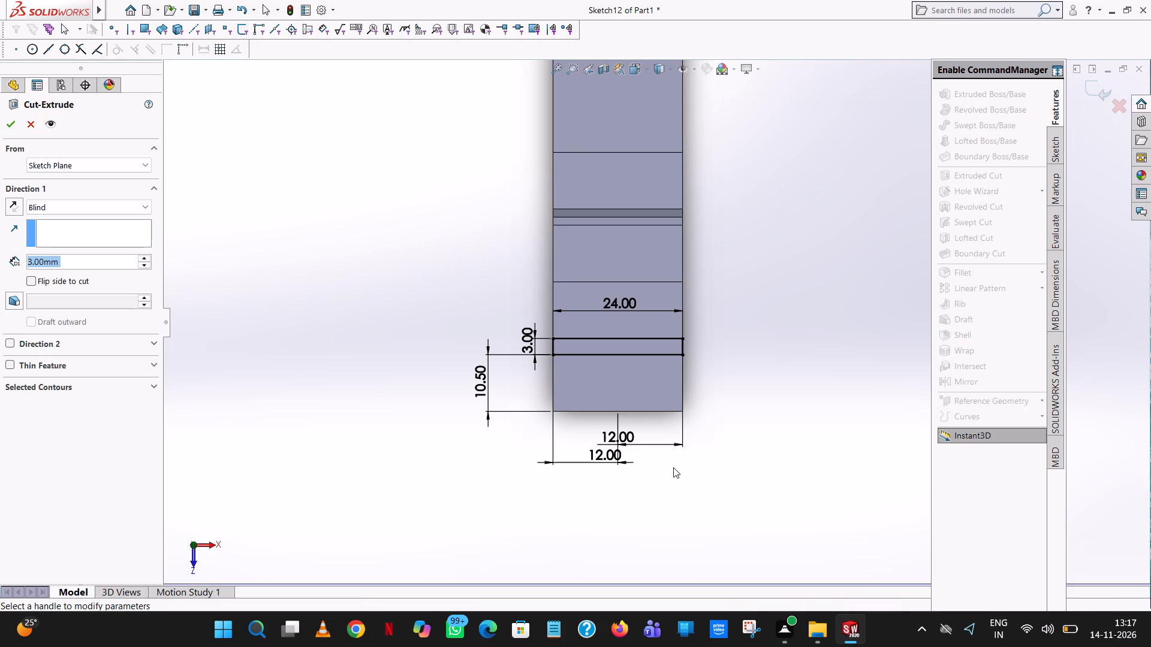
{"action": "middle_click_drag", "start_coordinate": [673, 467], "coordinate": [619, 271]}
{"action": "scroll", "coordinate": [619, 271], "scroll_direction": "down", "scroll_amount": 1}
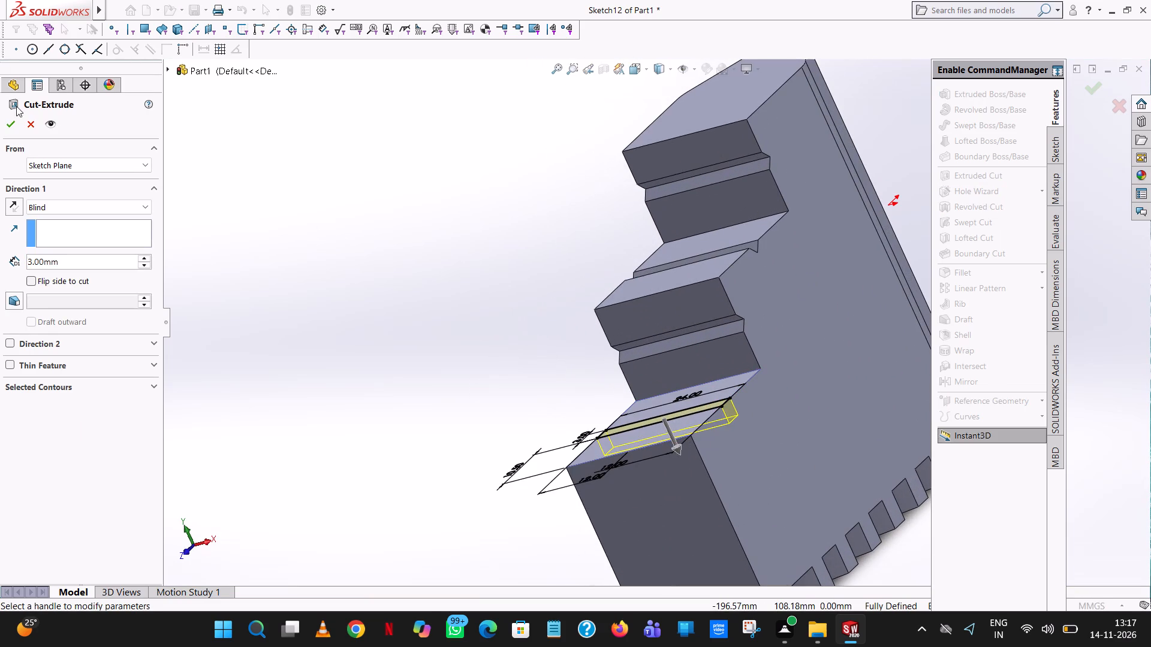
{"action": "left_click", "coordinate": [13, 127]}
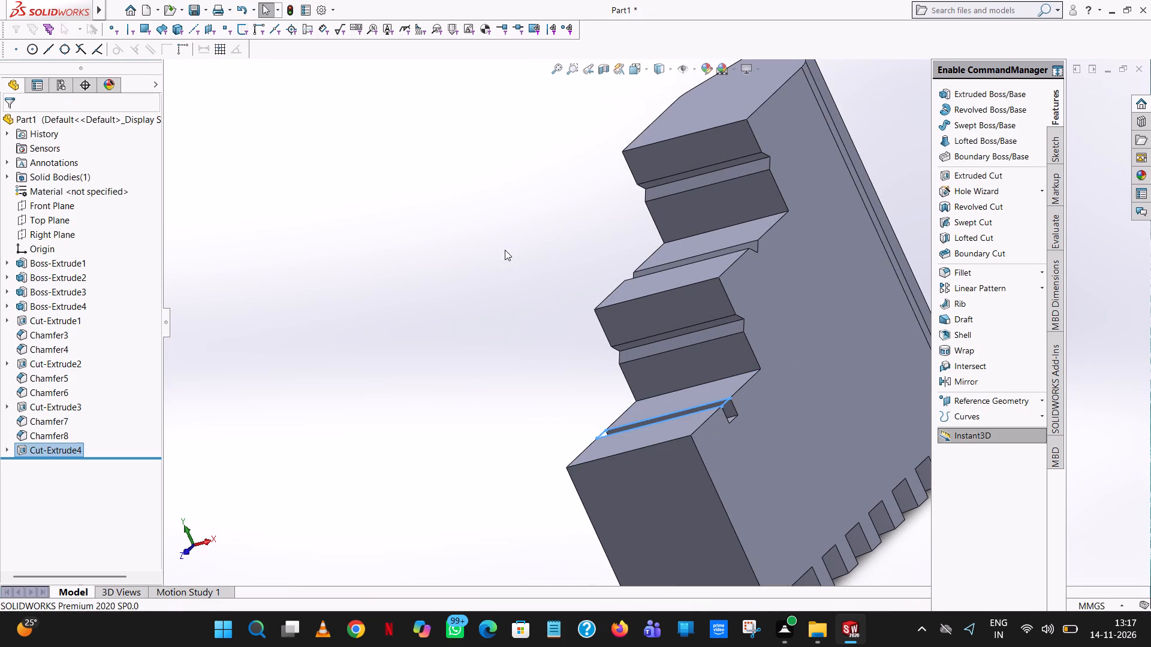
{"action": "left_click", "coordinate": [496, 247]}
Chamfer the new slot's bottom edge nearest the jaw's straight end by 3 mm at 45 degrees.
{"action": "middle_click_drag", "start_coordinate": [496, 246], "coordinate": [504, 493]}
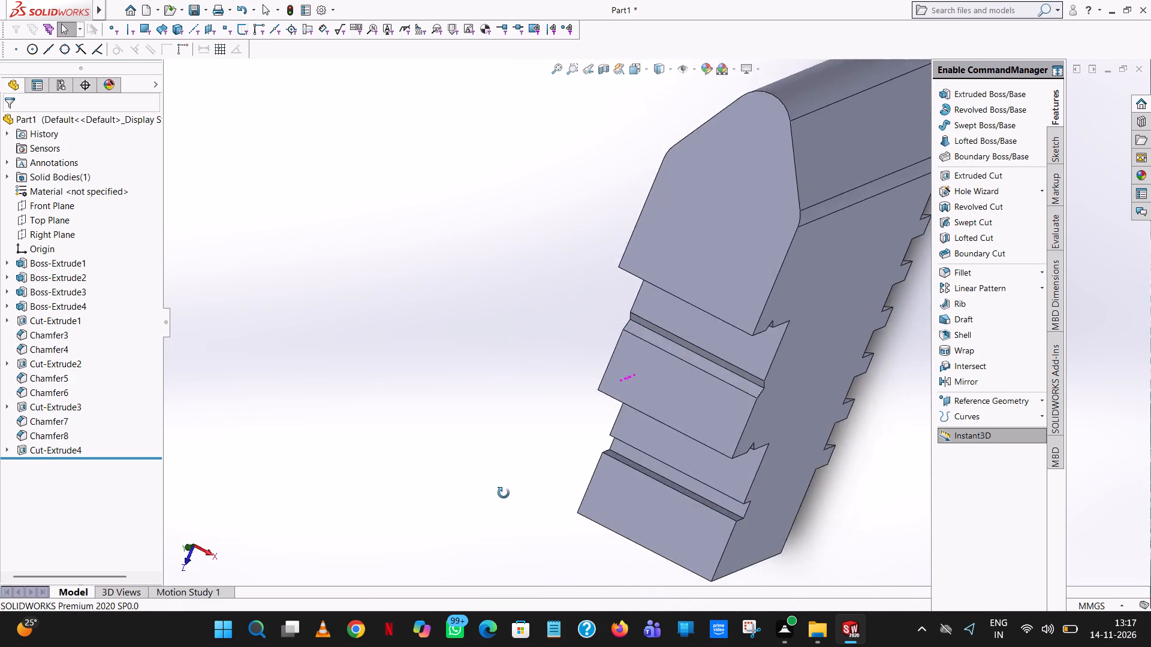
{"action": "middle_click_drag", "start_coordinate": [504, 493], "coordinate": [411, 427]}
{"action": "scroll", "coordinate": [700, 484], "scroll_direction": "down", "scroll_amount": 9}
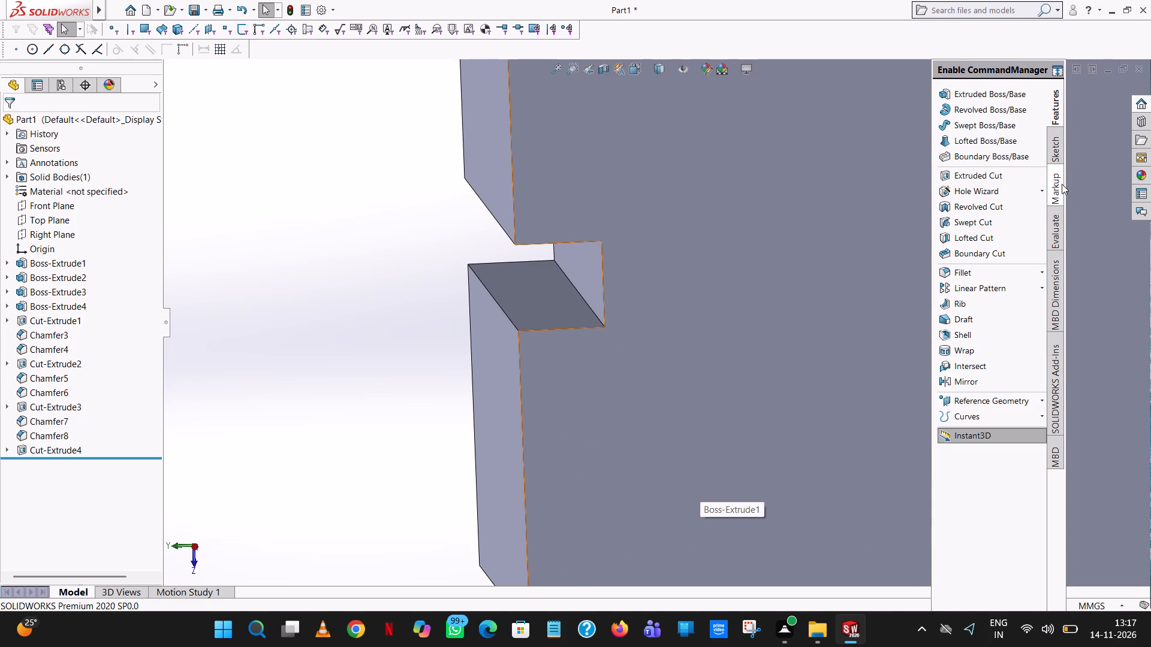
{"action": "left_click", "coordinate": [1041, 271]}
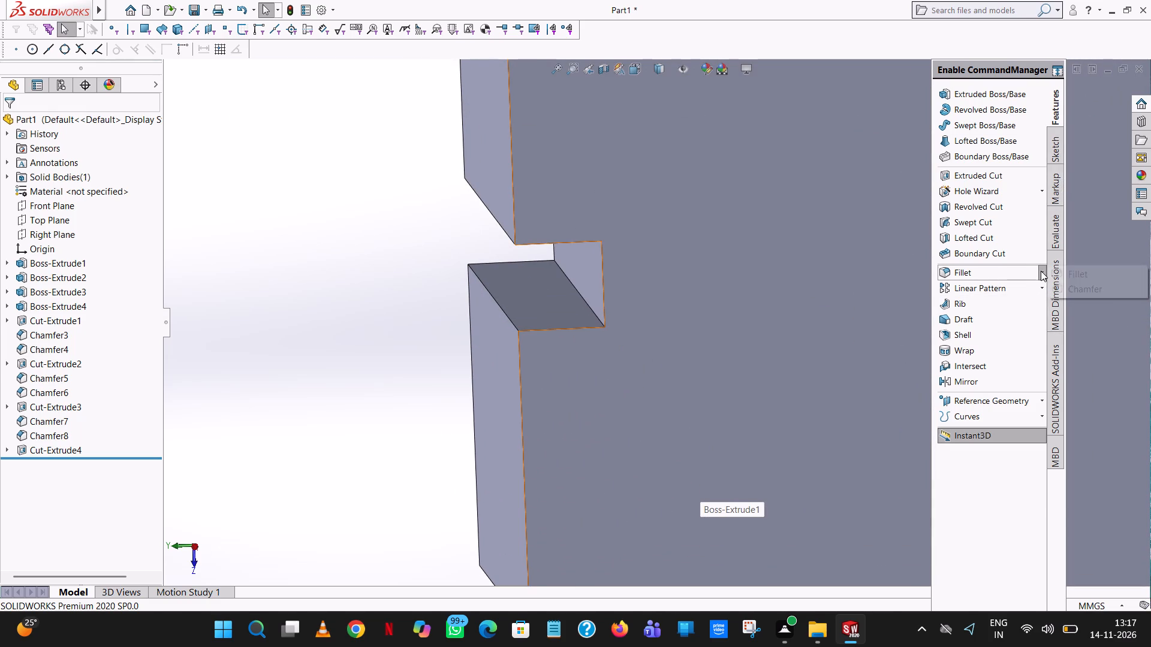
{"action": "left_click", "coordinate": [1074, 290]}
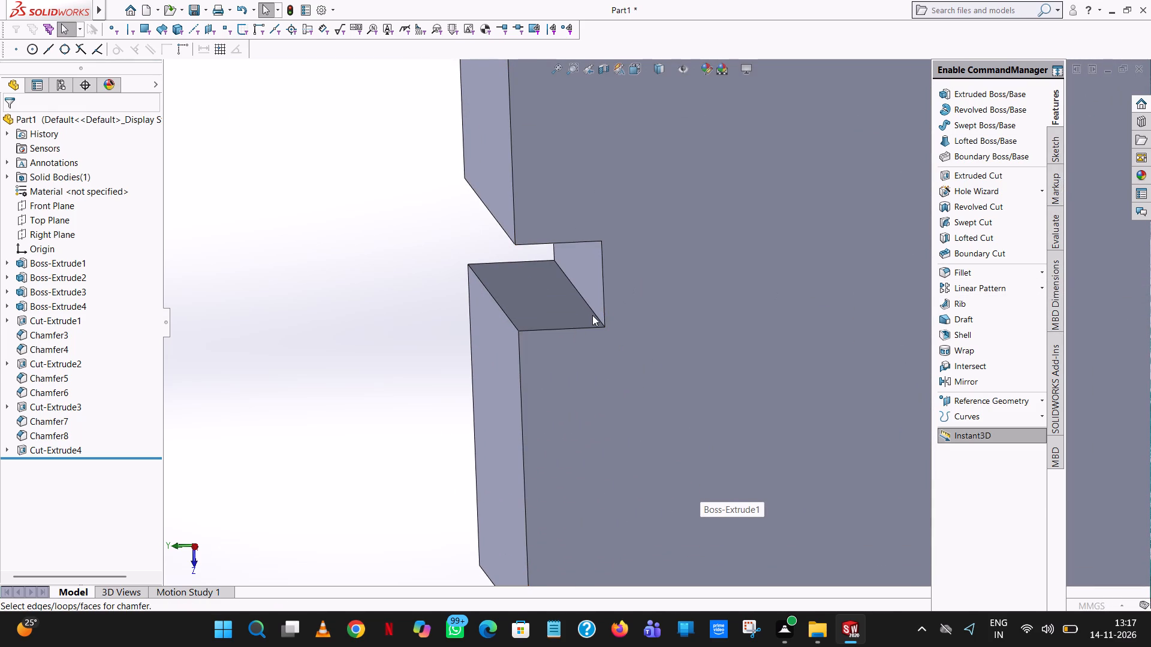
{"action": "left_click", "coordinate": [595, 313]}
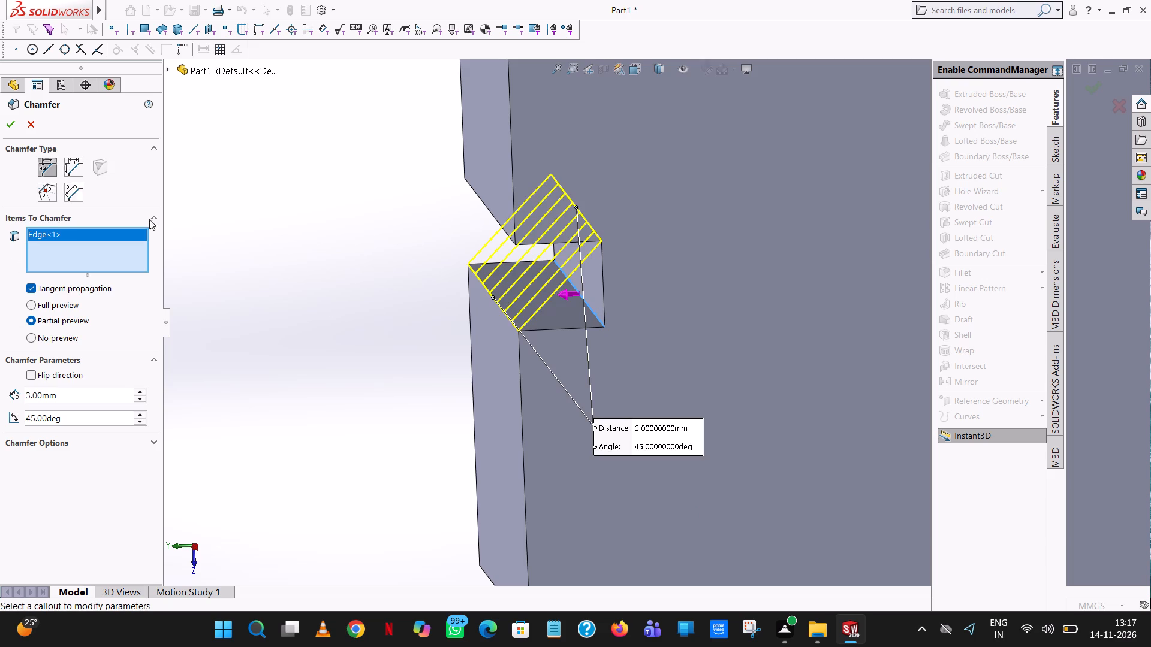
{"action": "middle_click_drag", "start_coordinate": [340, 311], "coordinate": [330, 301]}
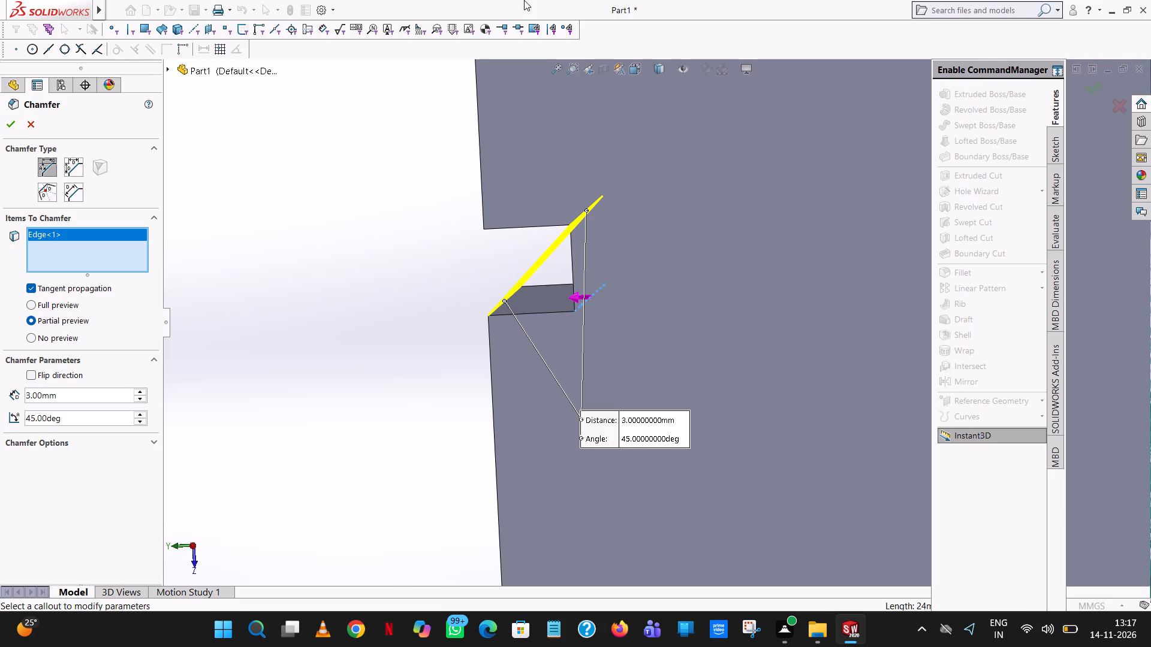
{"action": "left_click", "coordinate": [15, 125]}
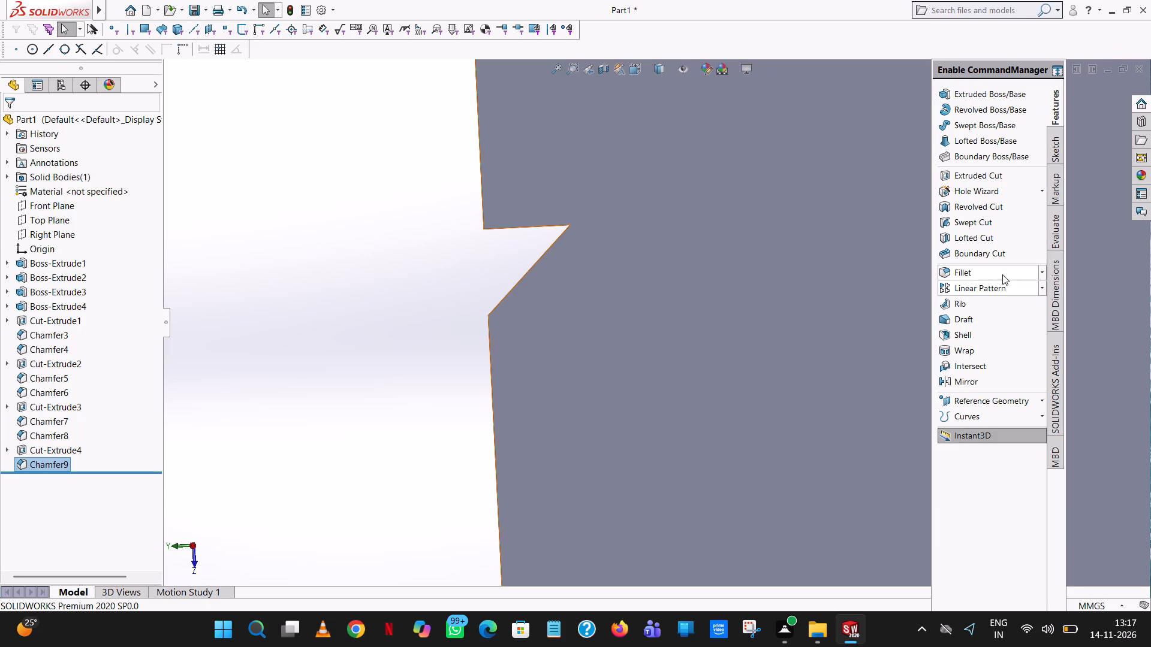
Chamfer the remaining sharp bottom edge of the lowest step's slot by 3 mm at 45 degrees.
{"action": "left_click", "coordinate": [1043, 268]}
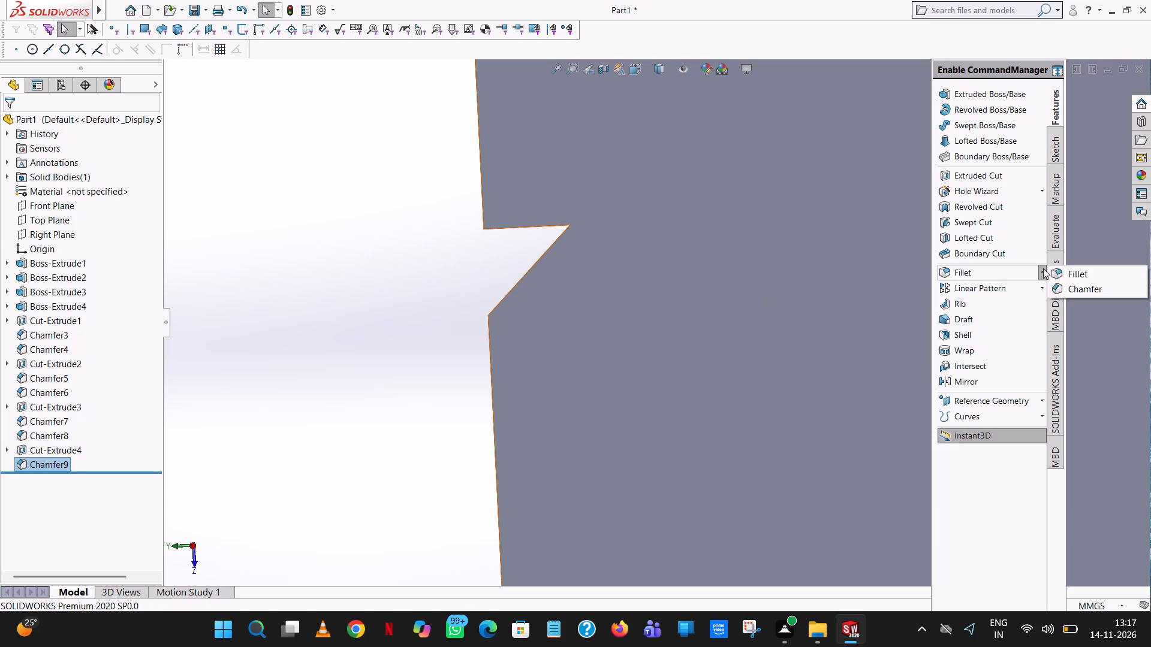
{"action": "left_click", "coordinate": [1070, 286]}
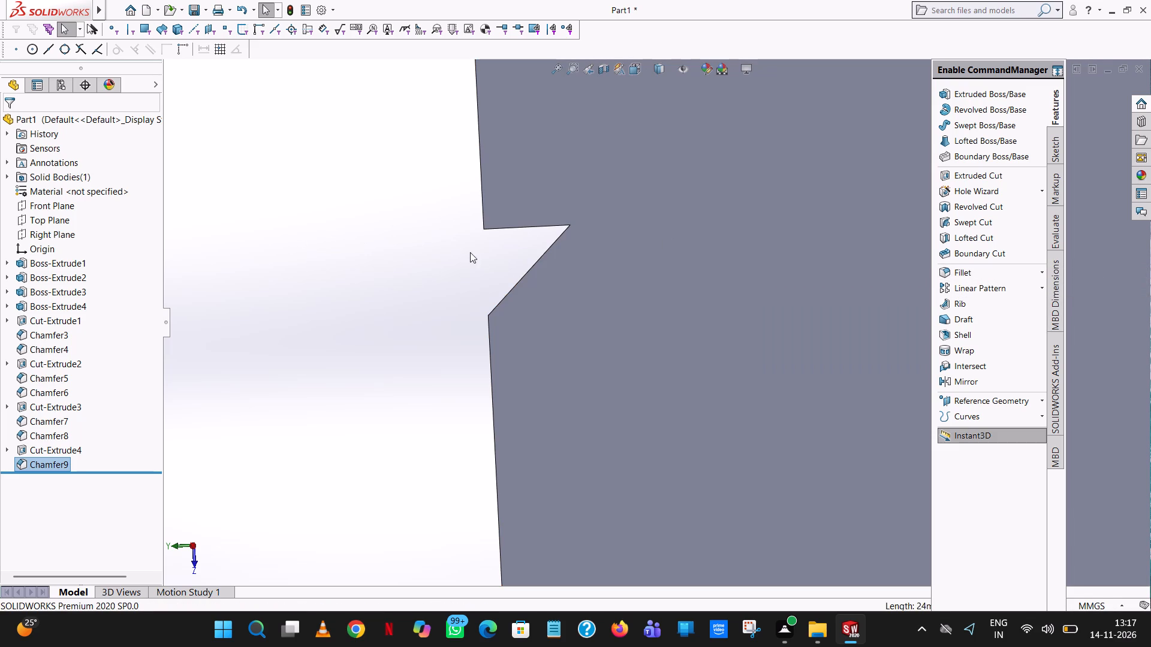
{"action": "middle_click_drag", "start_coordinate": [483, 249], "coordinate": [502, 225]}
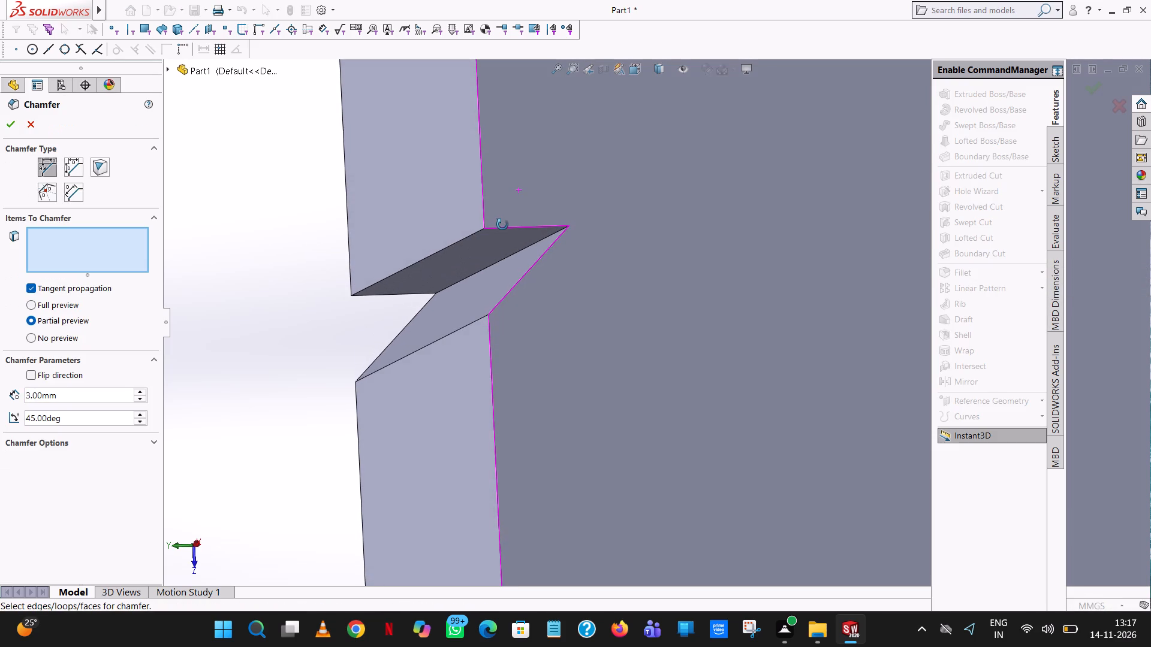
{"action": "middle_click_drag", "start_coordinate": [502, 225], "coordinate": [502, 228]}
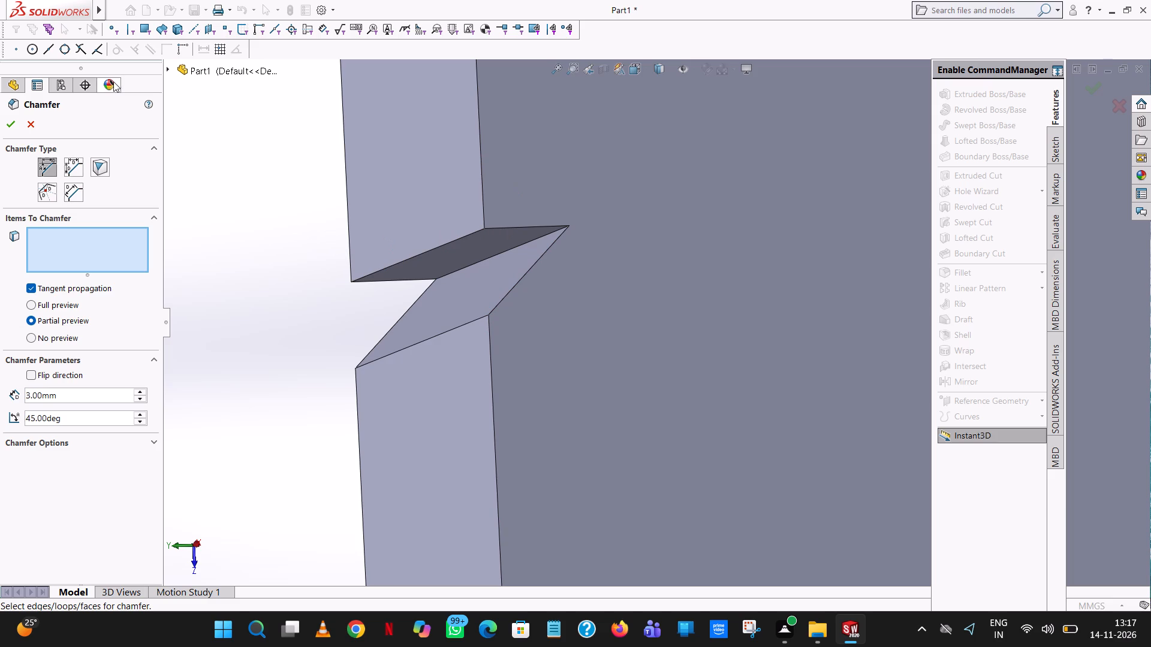
{"action": "left_click", "coordinate": [540, 236]}
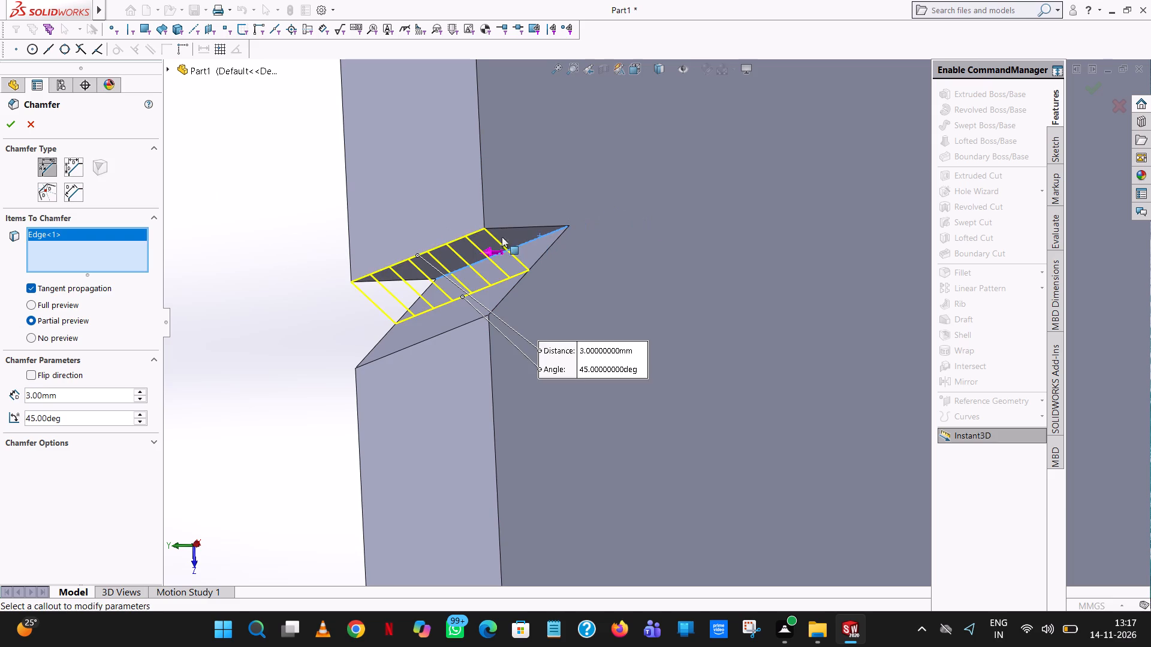
{"action": "left_click", "coordinate": [7, 126]}
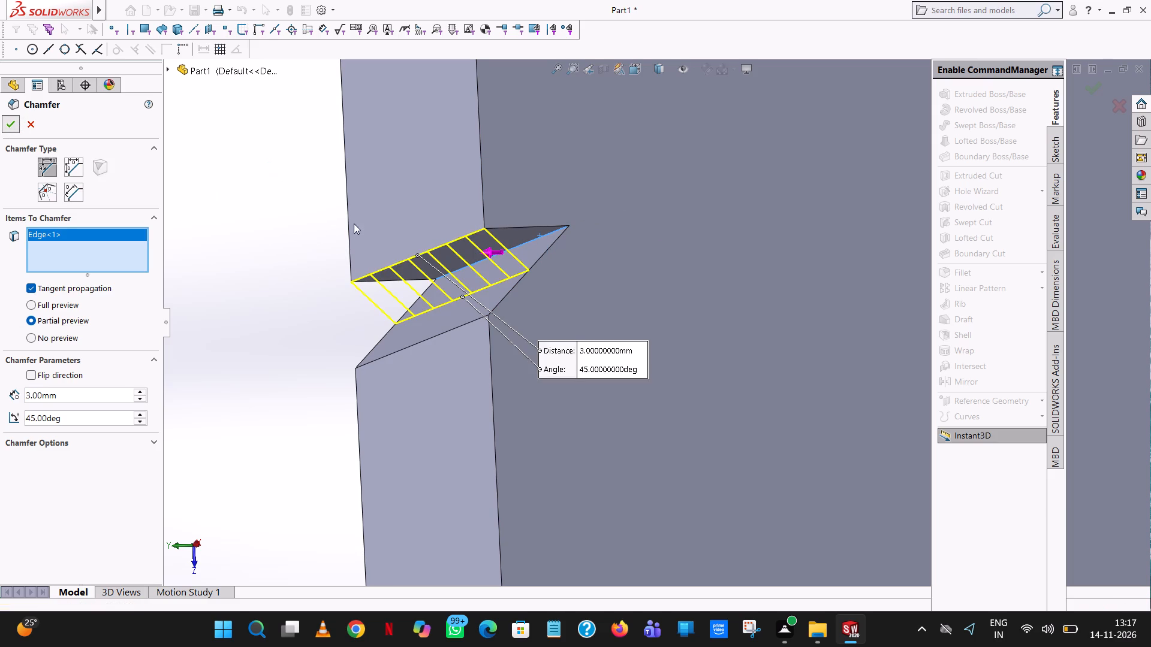
Examine the jaw from all sides, checking the stepped faces, V-grooves, angled nose and serrated back.
{"action": "scroll", "coordinate": [363, 226], "scroll_direction": "up", "scroll_amount": 1}
{"action": "middle_click_drag", "start_coordinate": [342, 216], "coordinate": [319, 246]}
{"action": "scroll", "coordinate": [474, 286], "scroll_direction": "up", "scroll_amount": 7}
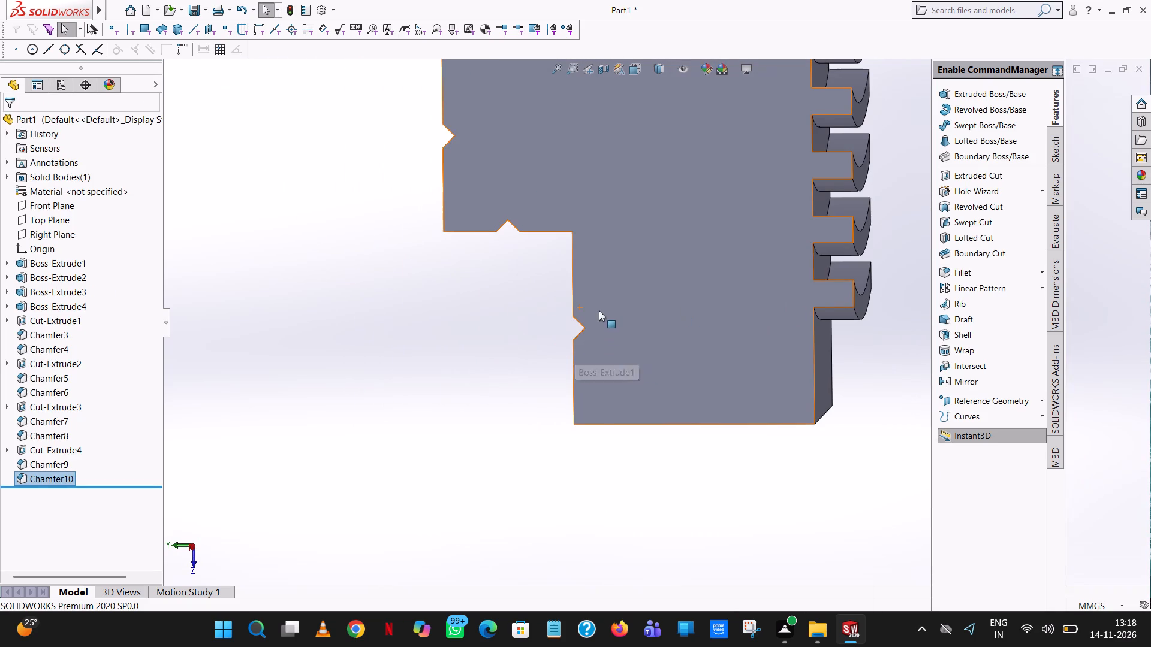
{"action": "scroll", "coordinate": [599, 309], "scroll_direction": "up", "scroll_amount": 4}
{"action": "middle_click_drag", "start_coordinate": [599, 309], "coordinate": [667, 128]}
{"action": "scroll", "coordinate": [667, 128], "scroll_direction": "up", "scroll_amount": 1}
{"action": "middle_click_drag", "start_coordinate": [655, 212], "coordinate": [712, 98]}
{"action": "scroll", "coordinate": [655, 211], "scroll_direction": "up", "scroll_amount": 1}
{"action": "scroll", "coordinate": [712, 98], "scroll_direction": "up", "scroll_amount": 1}
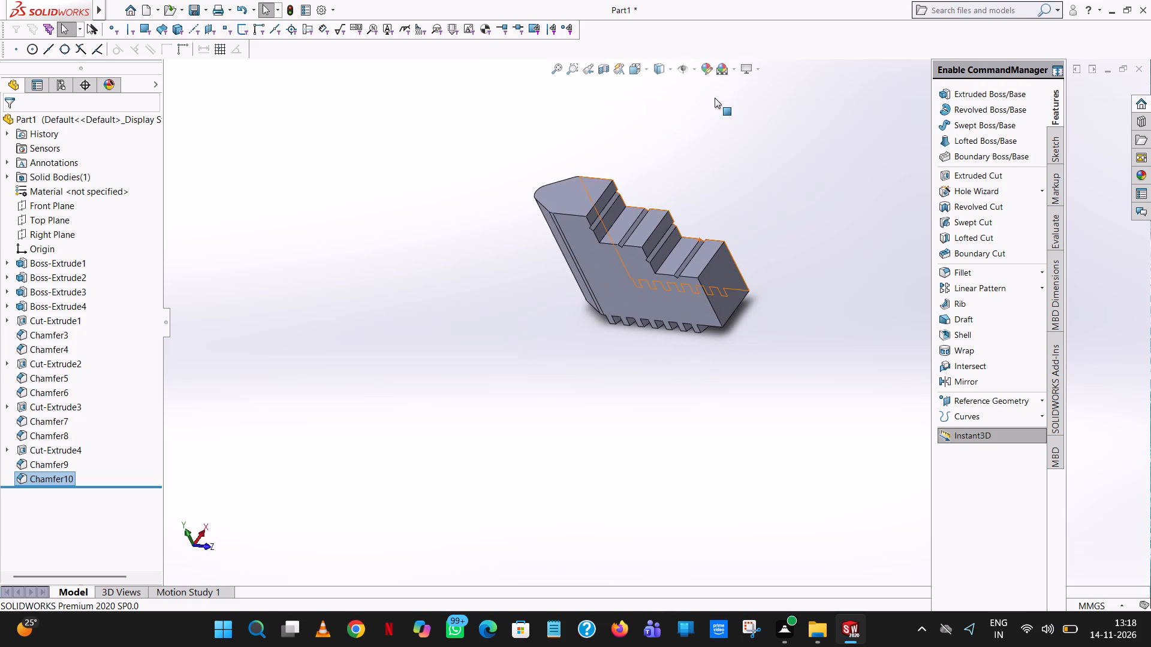
{"action": "scroll", "coordinate": [649, 234], "scroll_direction": "down", "scroll_amount": 2}
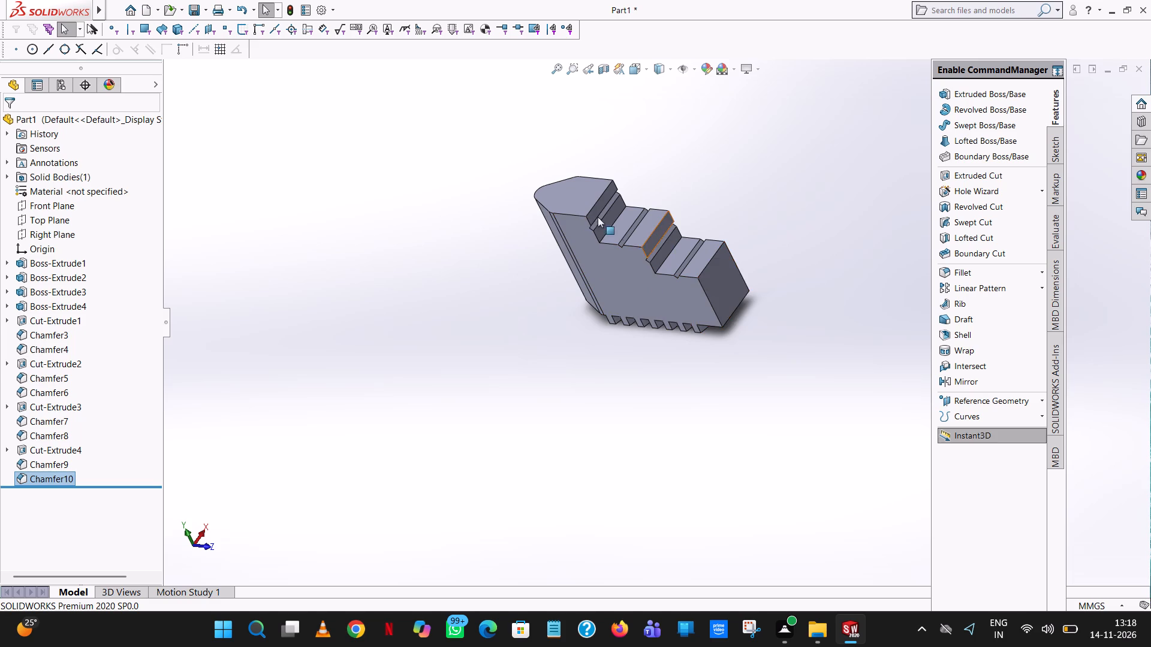
{"action": "scroll", "coordinate": [598, 217], "scroll_direction": "down", "scroll_amount": 5}
{"action": "middle_click_drag", "start_coordinate": [586, 208], "coordinate": [604, 296]}
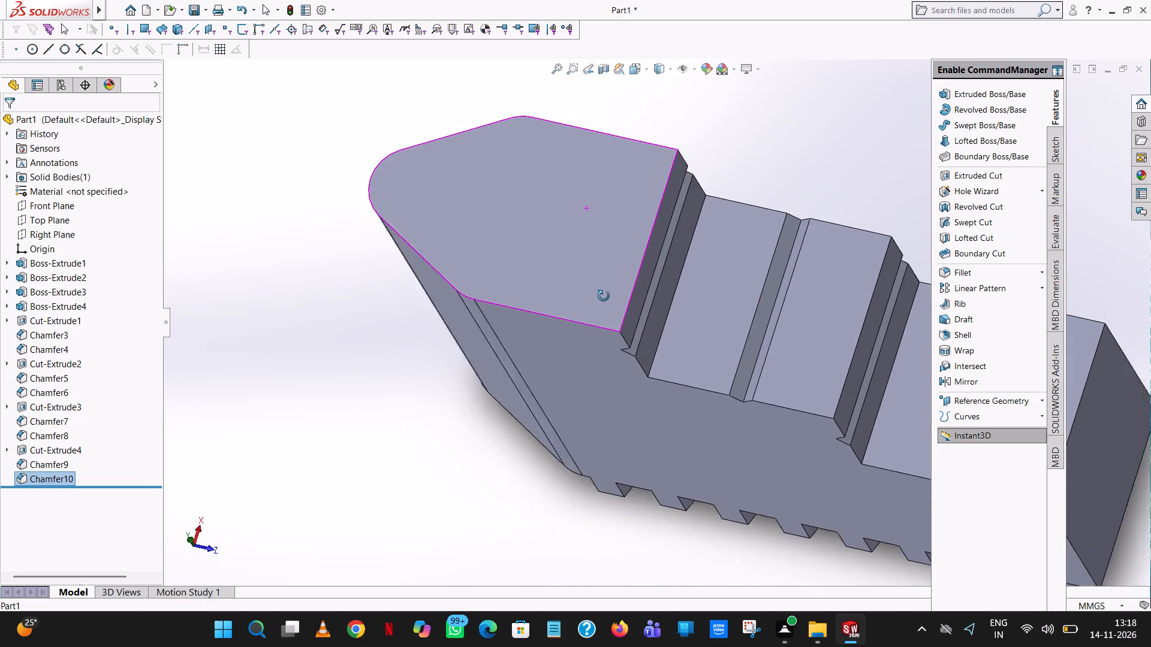
{"action": "middle_click_drag", "start_coordinate": [604, 296], "coordinate": [600, 299]}
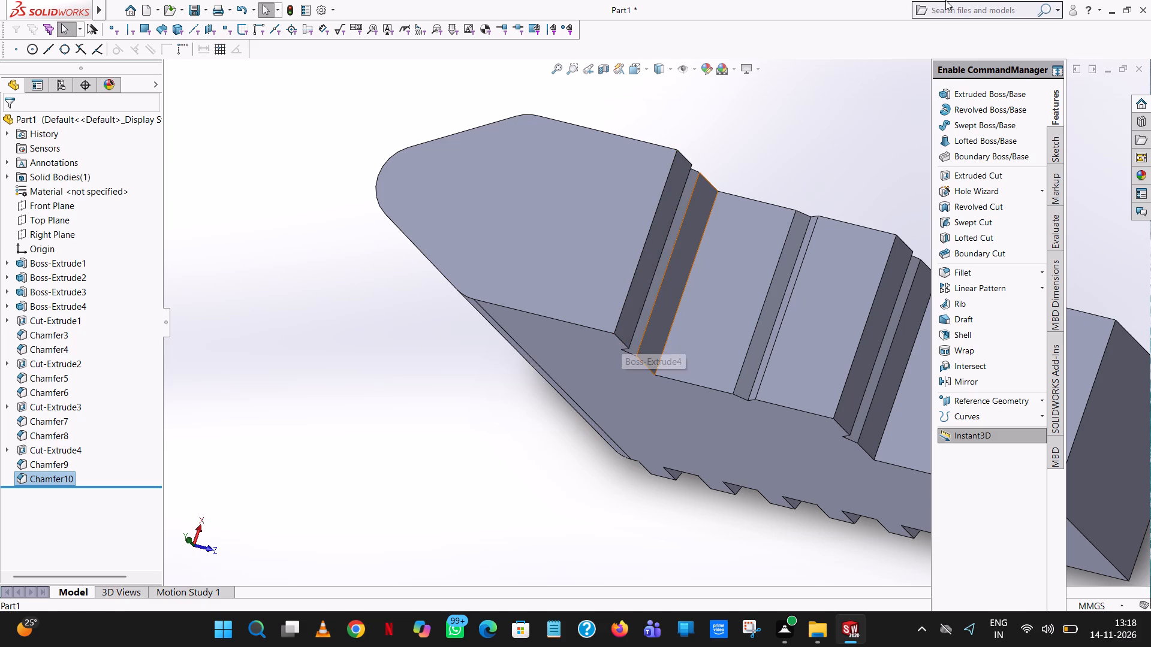
{"action": "scroll", "coordinate": [775, 146], "scroll_direction": "up", "scroll_amount": 5}
{"action": "middle_click_drag", "start_coordinate": [740, 289], "coordinate": [757, 206]}
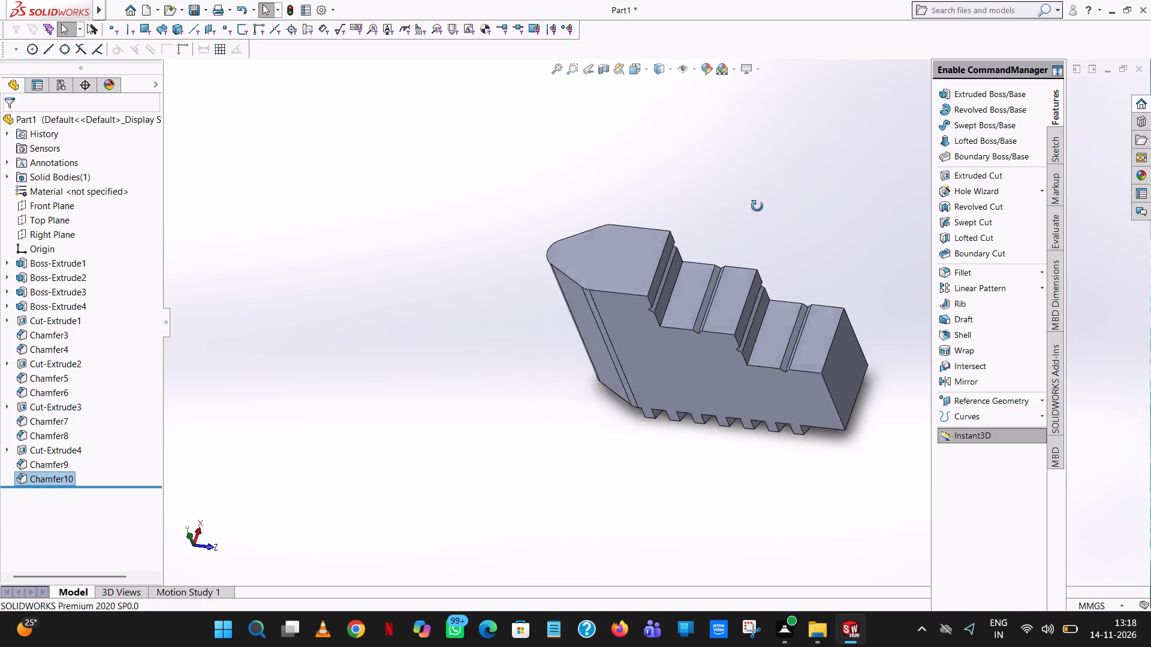
{"action": "middle_click_drag", "start_coordinate": [757, 206], "coordinate": [796, 319]}
{"action": "scroll", "coordinate": [793, 322], "scroll_direction": "up", "scroll_amount": 1}
{"action": "scroll", "coordinate": [679, 353], "scroll_direction": "down", "scroll_amount": 8}
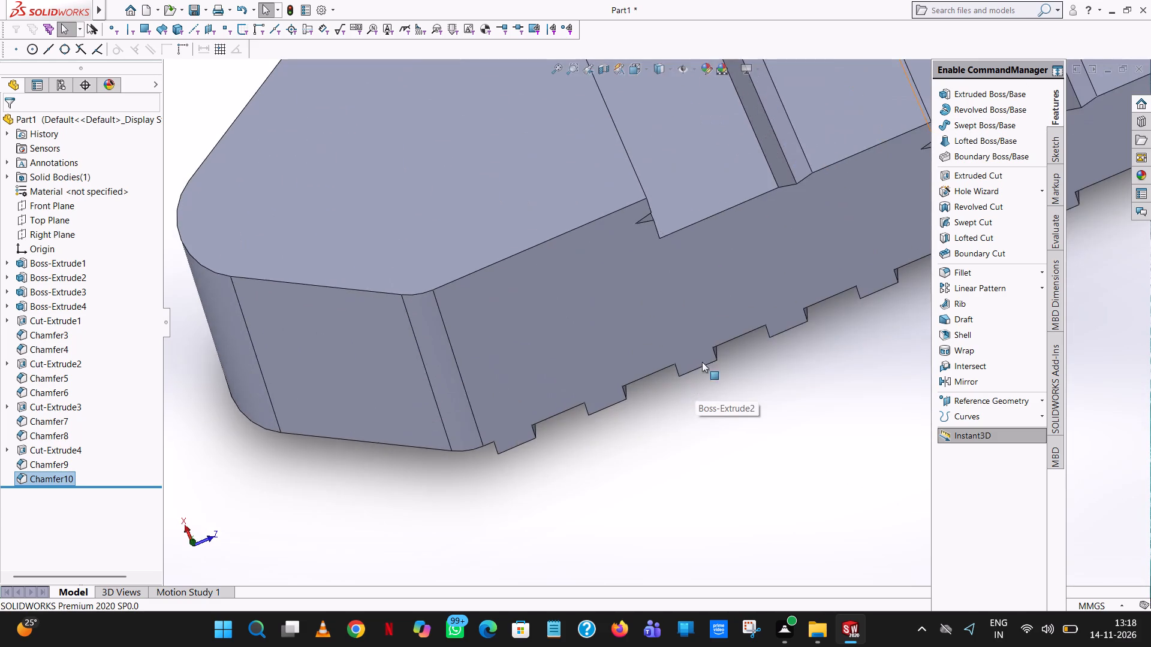
{"action": "scroll", "coordinate": [708, 340], "scroll_direction": "up", "scroll_amount": 6}
{"action": "scroll", "coordinate": [716, 311], "scroll_direction": "down", "scroll_amount": 8}
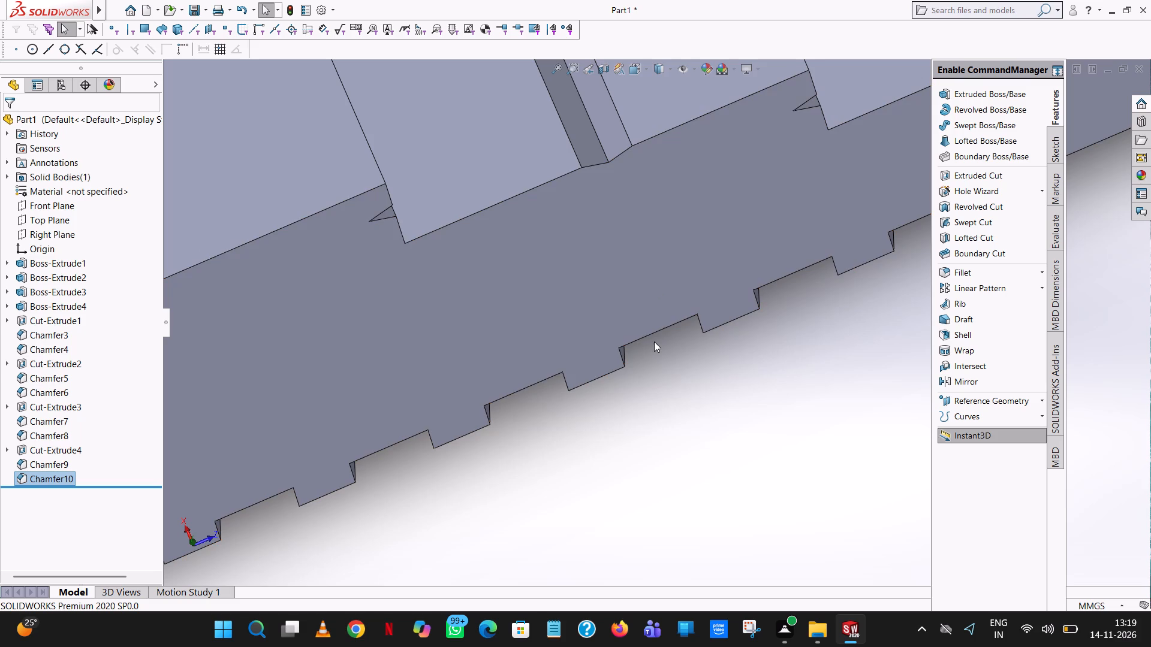
{"action": "scroll", "coordinate": [654, 341], "scroll_direction": "up", "scroll_amount": 7}
{"action": "middle_click_drag", "start_coordinate": [654, 341], "coordinate": [655, 258]}
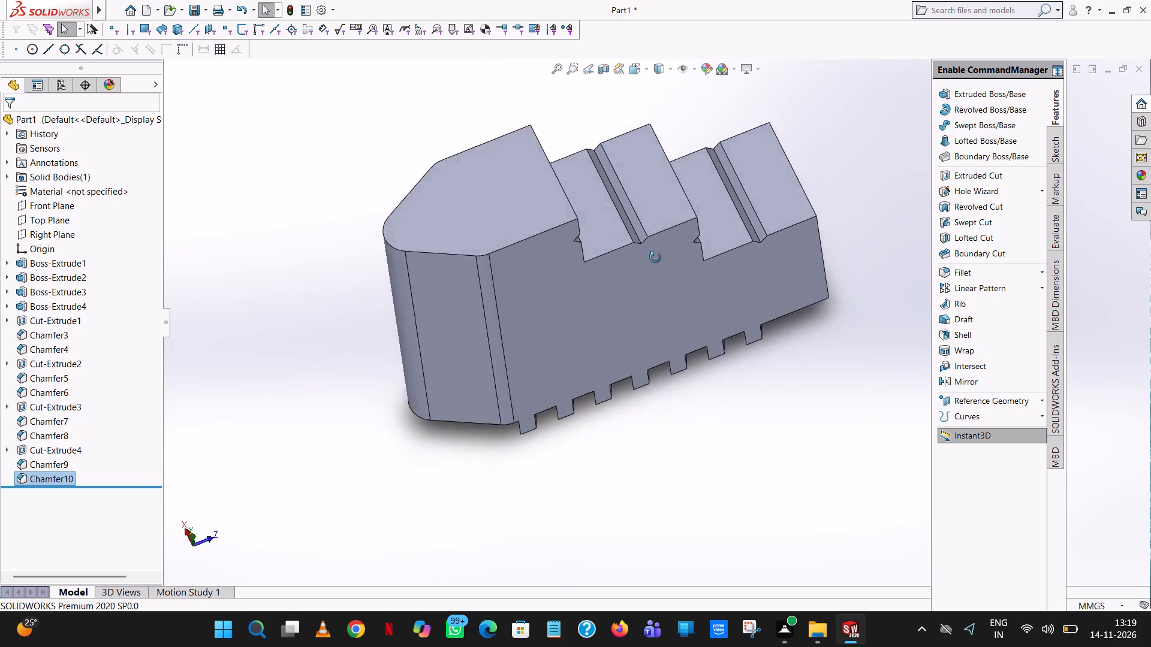
{"action": "middle_click_drag", "start_coordinate": [655, 258], "coordinate": [625, 205]}
{"action": "scroll", "coordinate": [625, 205], "scroll_direction": "down", "scroll_amount": 3}
{"action": "middle_click_drag", "start_coordinate": [625, 205], "coordinate": [626, 129]}
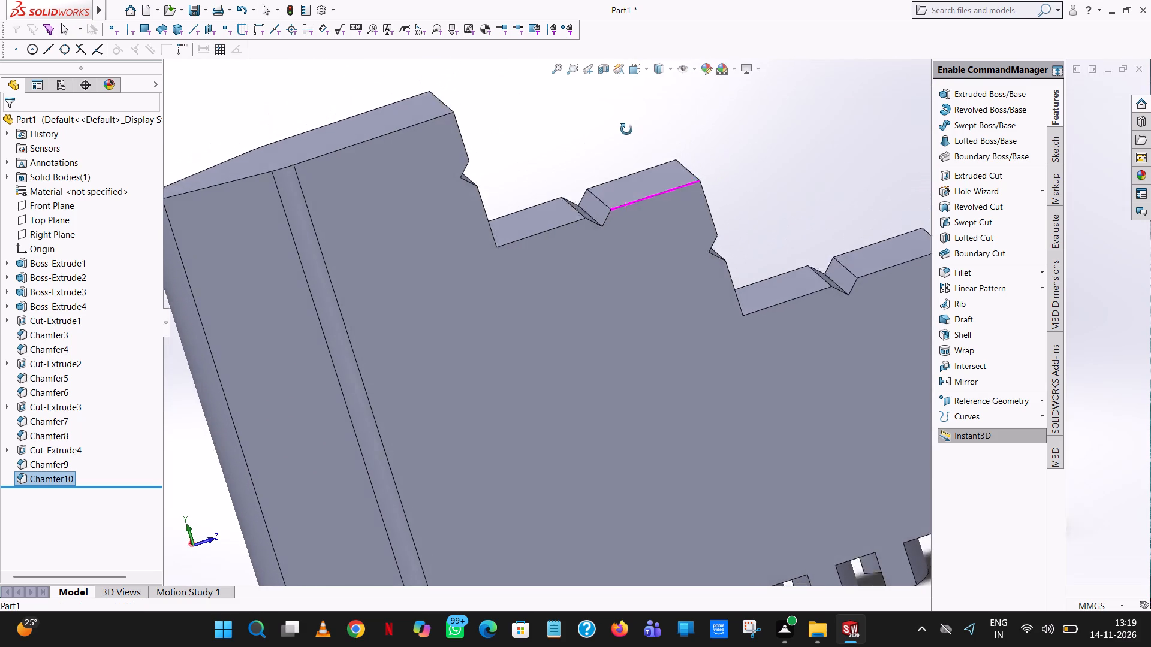
{"action": "middle_click_drag", "start_coordinate": [626, 129], "coordinate": [614, 125]}
{"action": "scroll", "coordinate": [613, 125], "scroll_direction": "up", "scroll_amount": 1}
{"action": "scroll", "coordinate": [488, 183], "scroll_direction": "down", "scroll_amount": 7}
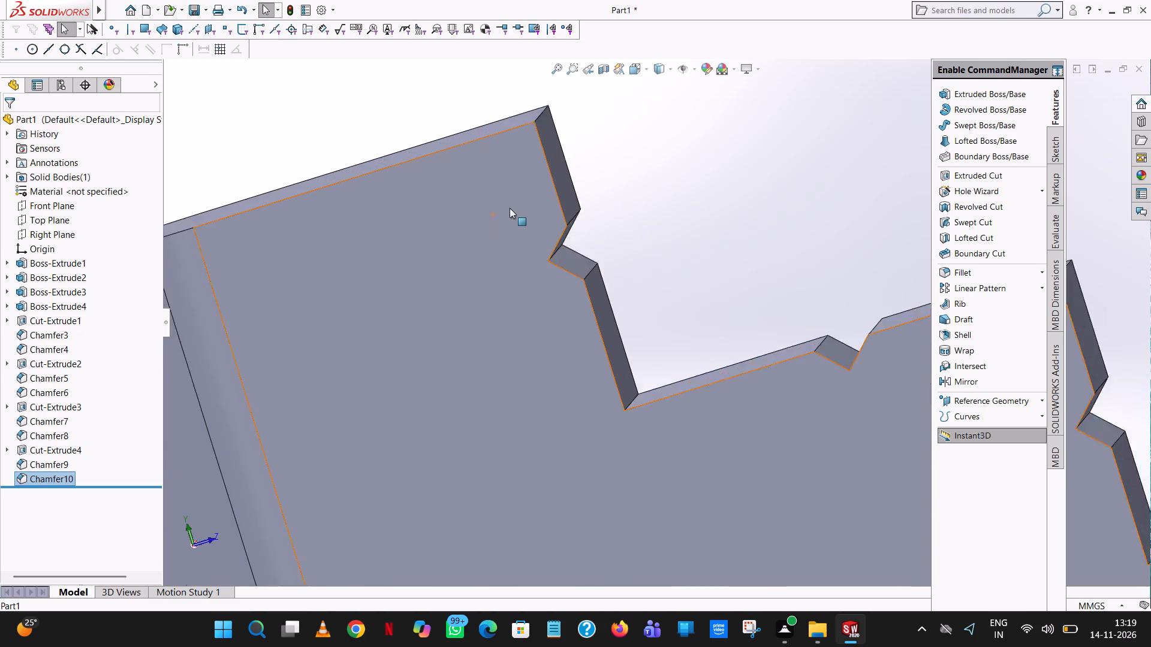
{"action": "scroll", "coordinate": [510, 208], "scroll_direction": "down", "scroll_amount": 3}
{"action": "scroll", "coordinate": [762, 343], "scroll_direction": "up", "scroll_amount": 7}
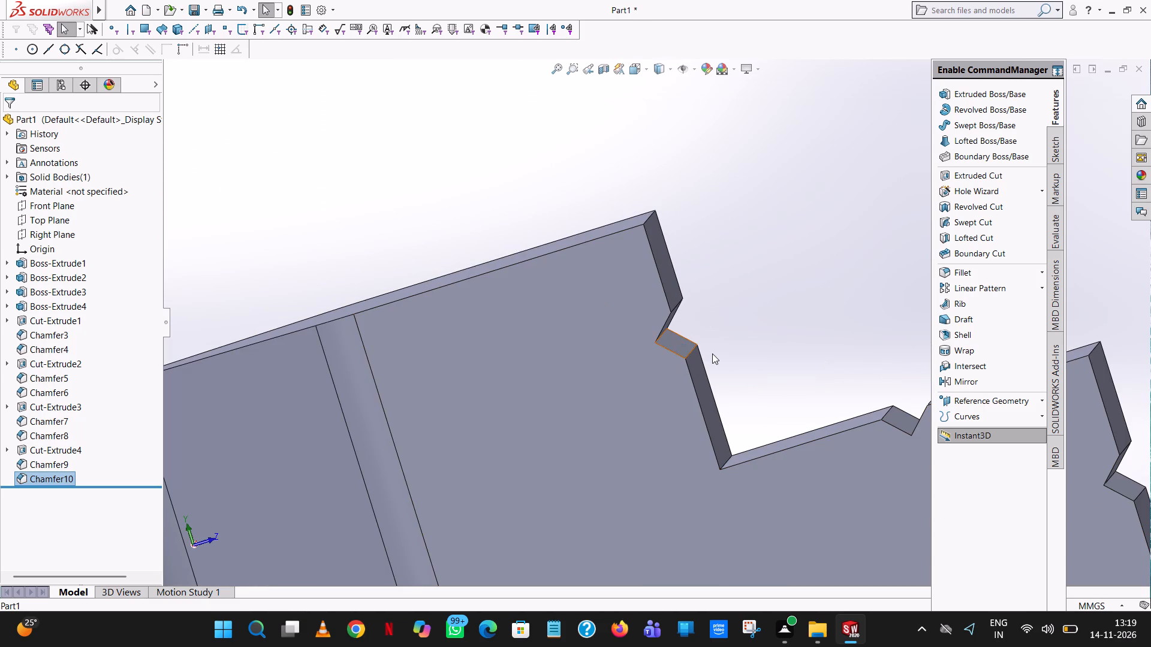
{"action": "scroll", "coordinate": [712, 355], "scroll_direction": "up", "scroll_amount": 6}
{"action": "left_click", "coordinate": [724, 265]}
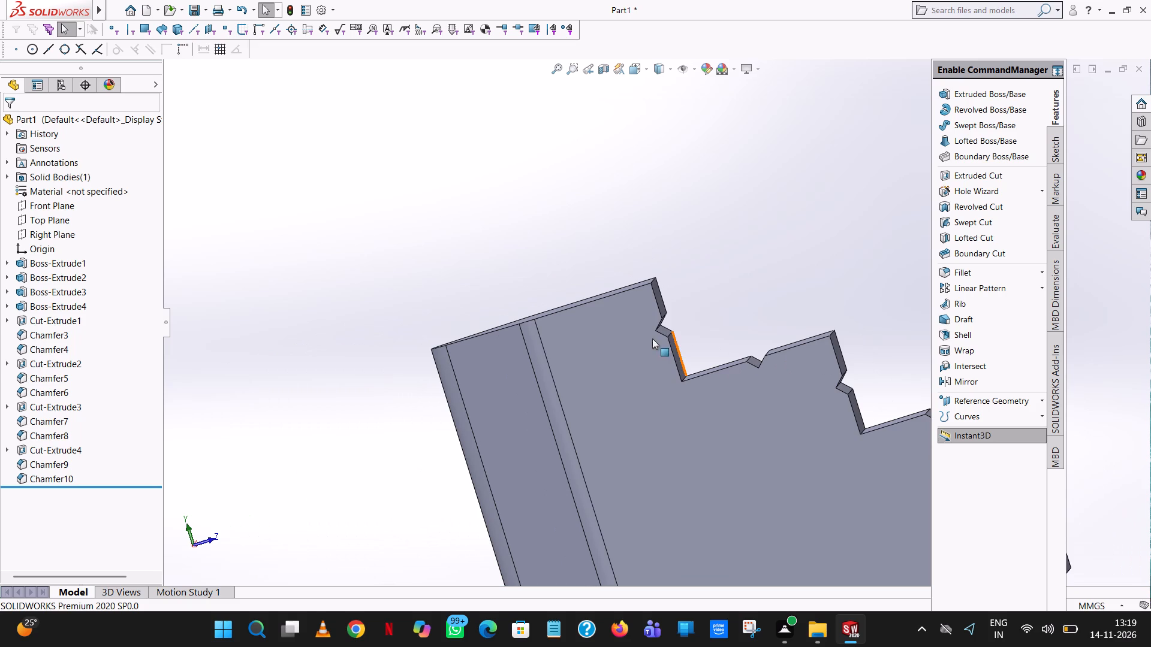
{"action": "middle_click_drag", "start_coordinate": [719, 294], "coordinate": [754, 505]}
{"action": "middle_click_drag", "start_coordinate": [703, 213], "coordinate": [707, 290]}
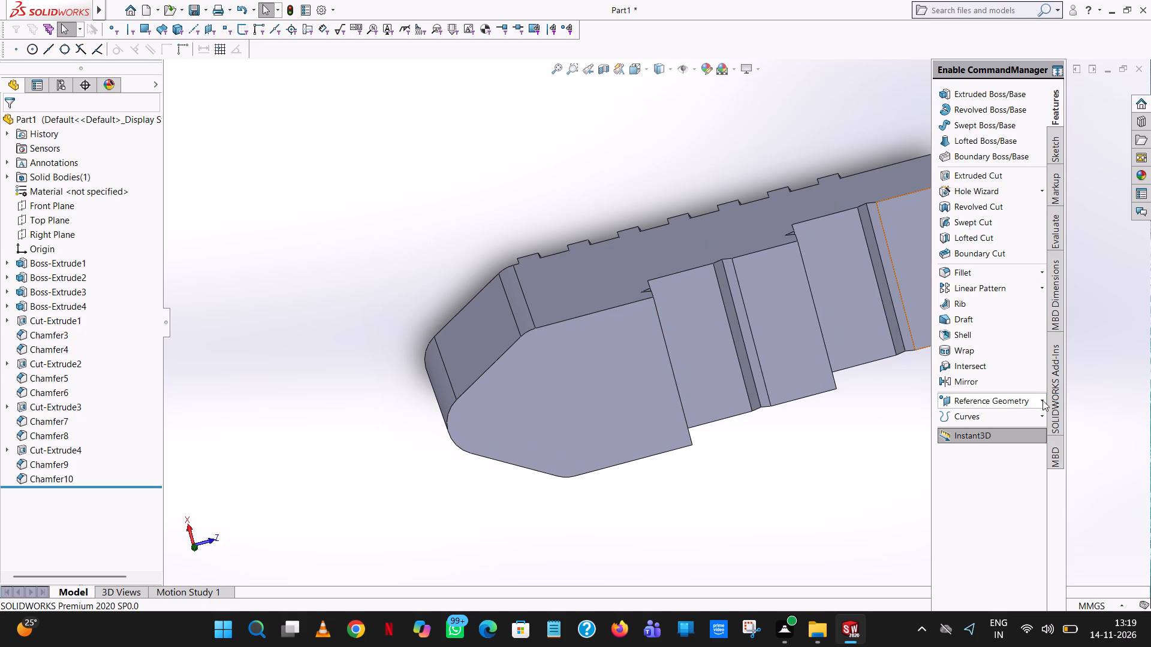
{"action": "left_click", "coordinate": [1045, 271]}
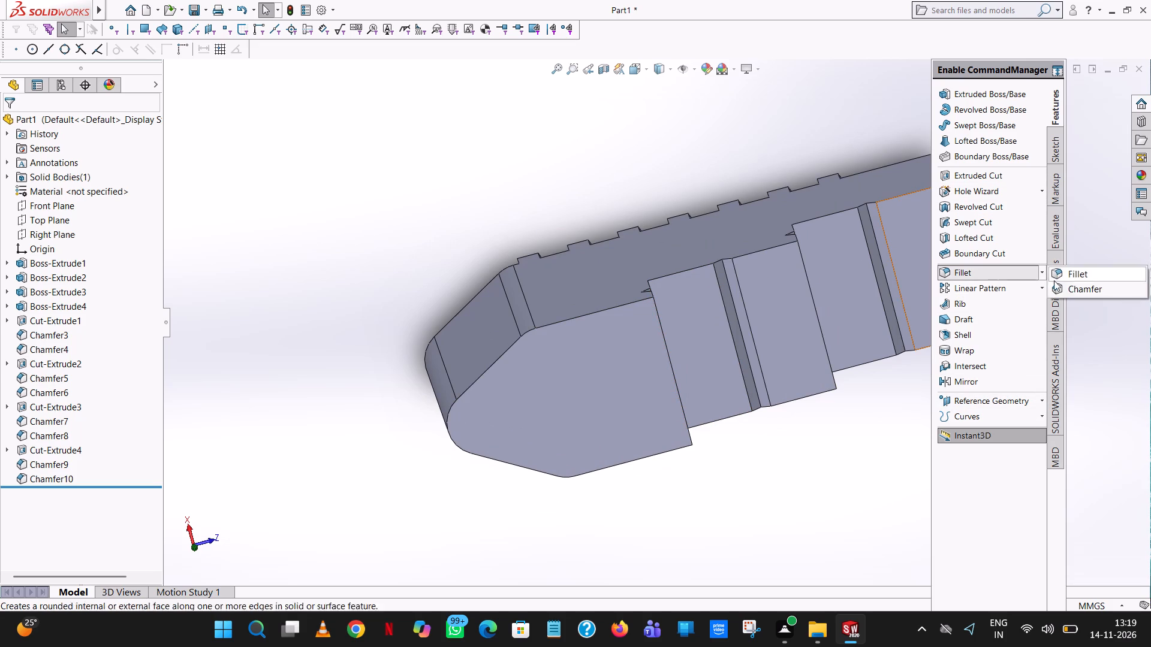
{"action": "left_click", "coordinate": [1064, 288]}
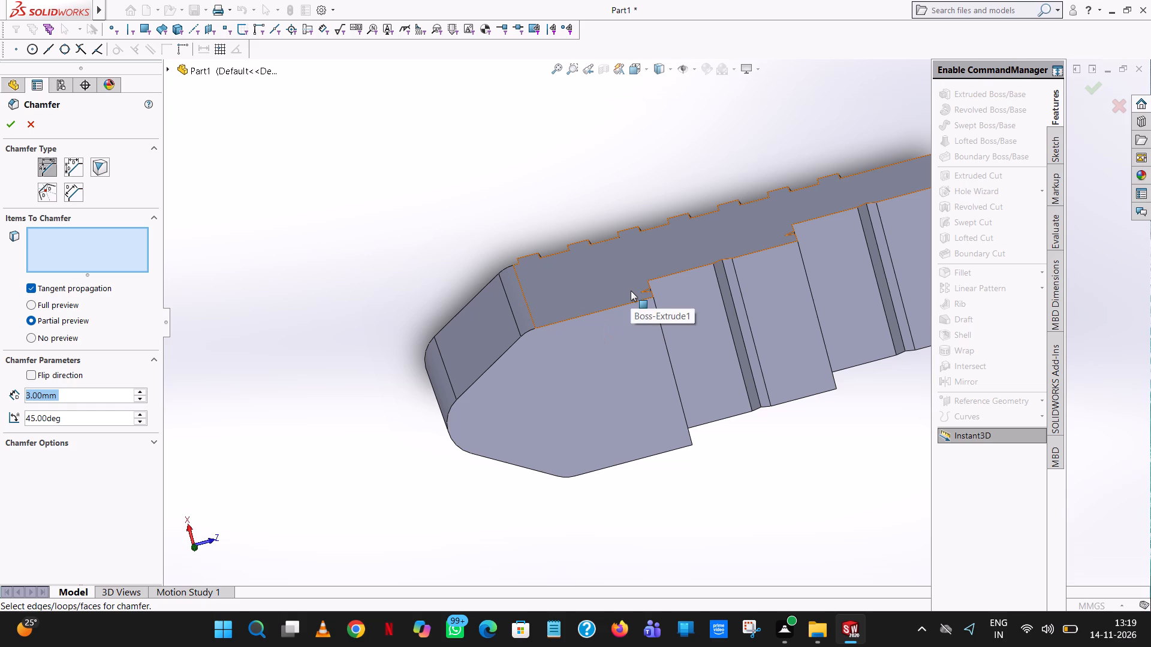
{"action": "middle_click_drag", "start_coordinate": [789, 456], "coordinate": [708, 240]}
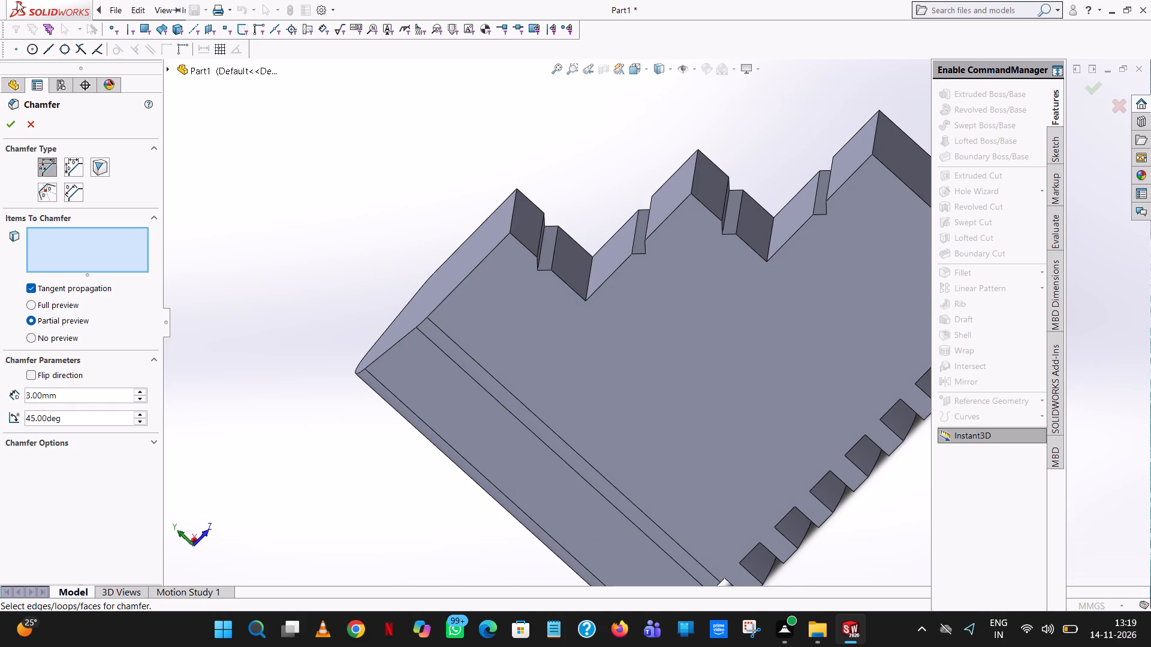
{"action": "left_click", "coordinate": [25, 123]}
For an extruded cut, sketch a vertical line about 19.5 mm long from the origin up the jaw's straight end face.
{"action": "scroll", "coordinate": [821, 350], "scroll_direction": "up", "scroll_amount": 5}
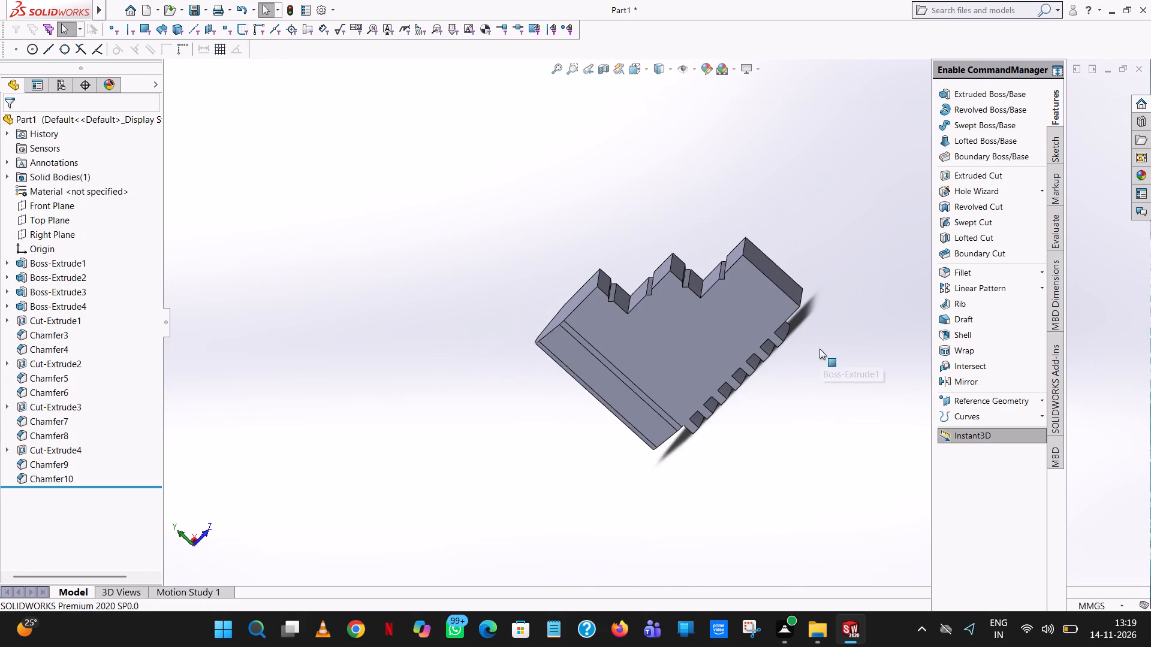
{"action": "middle_click_drag", "start_coordinate": [819, 349], "coordinate": [720, 479]}
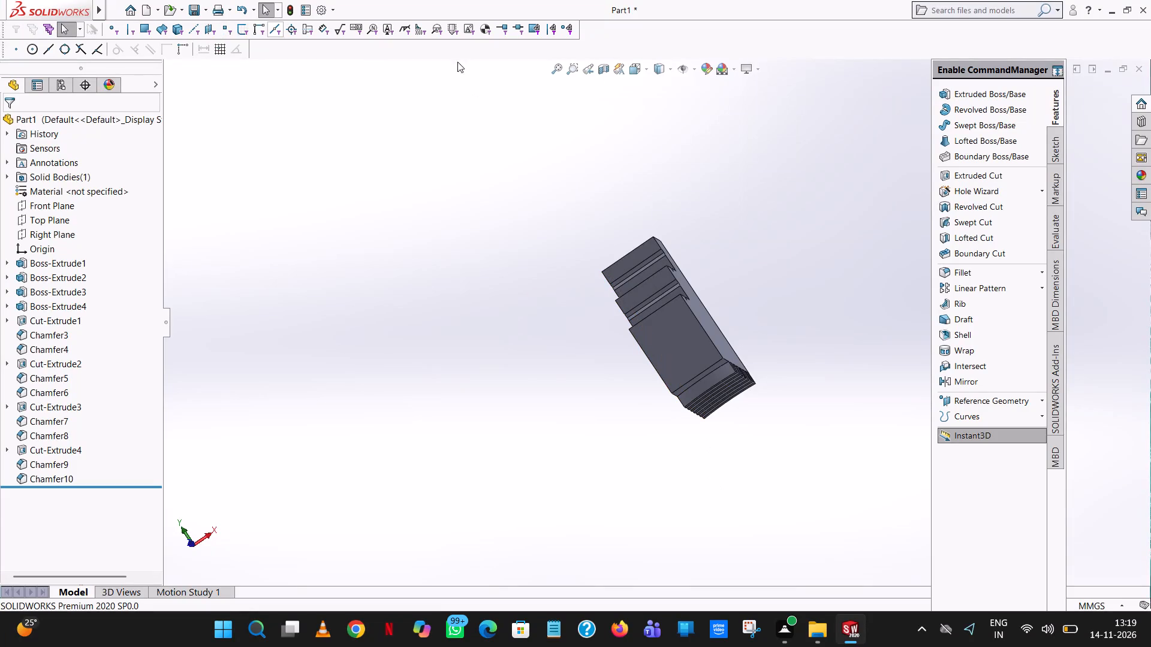
{"action": "left_click", "coordinate": [1007, 181]}
{"action": "left_click", "coordinate": [676, 349]}
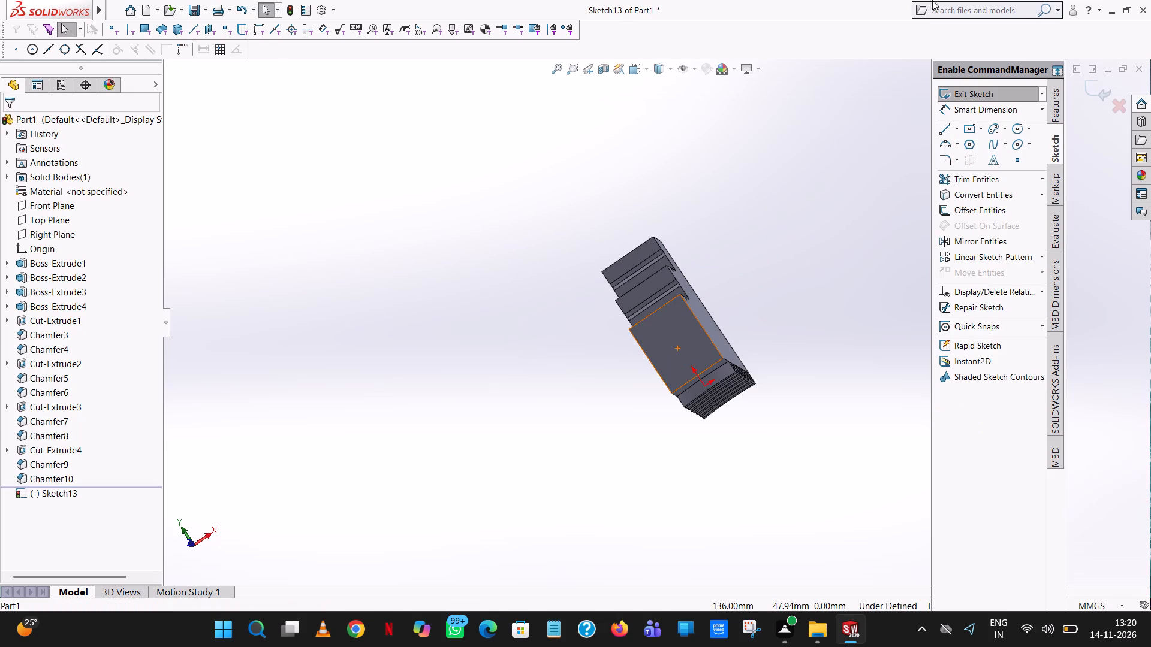
{"action": "left_click", "coordinate": [645, 68]}
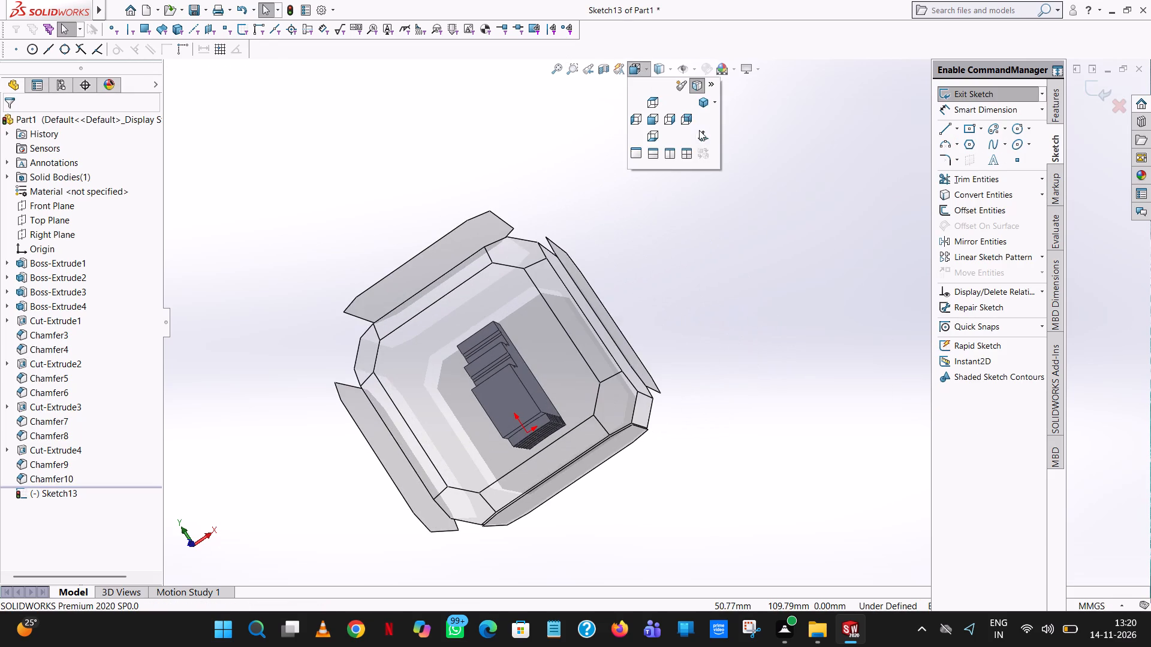
{"action": "left_click", "coordinate": [702, 134]}
{"action": "scroll", "coordinate": [695, 196], "scroll_direction": "down", "scroll_amount": 2}
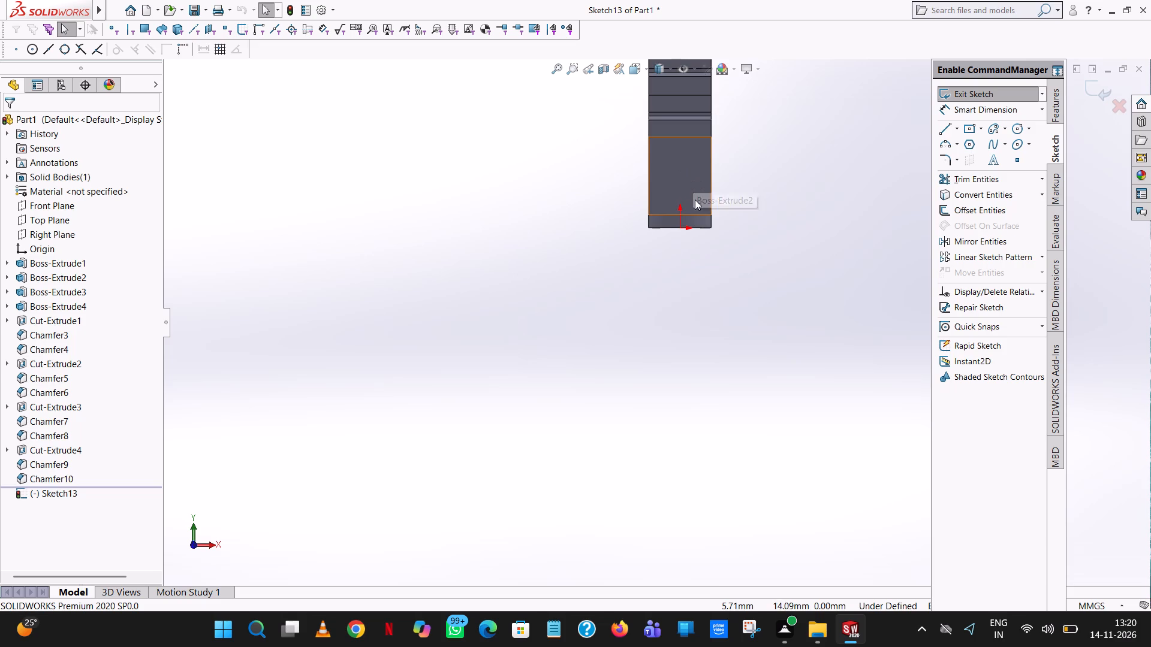
{"action": "scroll", "coordinate": [695, 199], "scroll_direction": "down", "scroll_amount": 2}
{"action": "scroll", "coordinate": [698, 189], "scroll_direction": "up", "scroll_amount": 3}
{"action": "scroll", "coordinate": [679, 231], "scroll_direction": "down", "scroll_amount": 7}
{"action": "scroll", "coordinate": [639, 343], "scroll_direction": "down", "scroll_amount": 3}
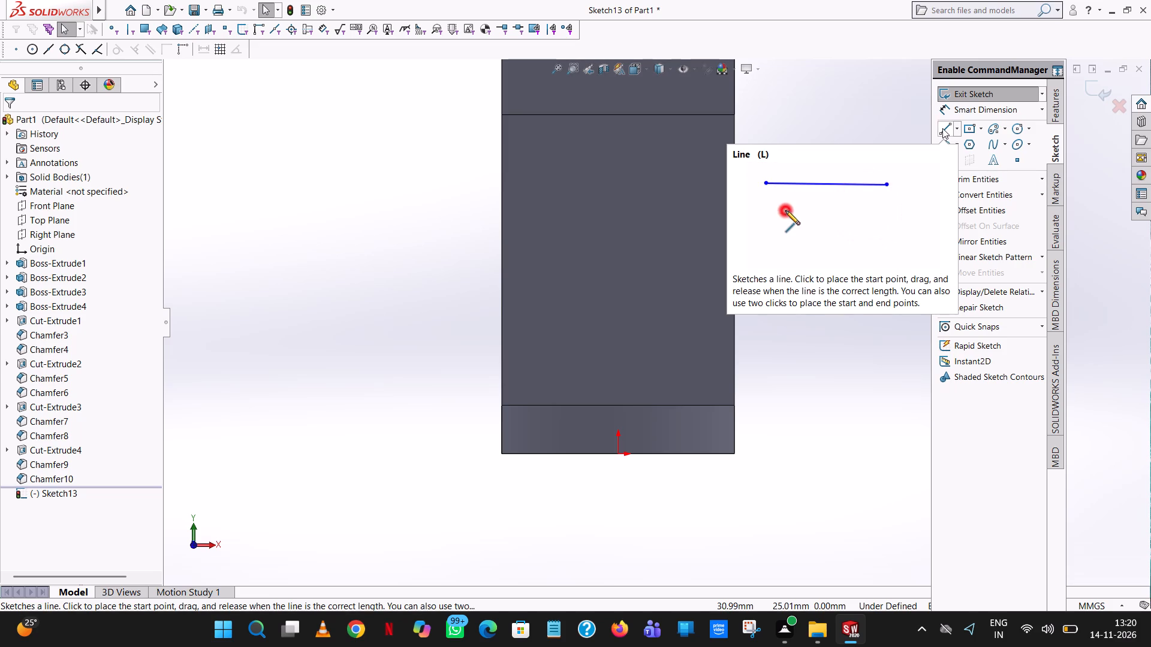
{"action": "left_click", "coordinate": [942, 128]}
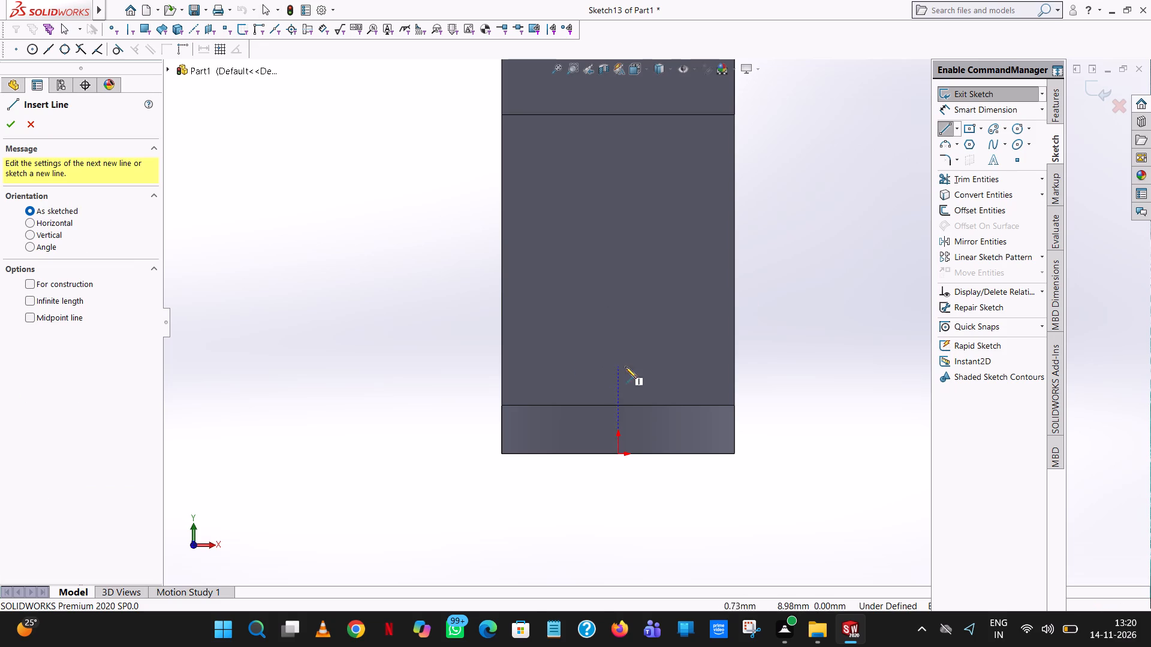
{"action": "left_click", "coordinate": [618, 453]}
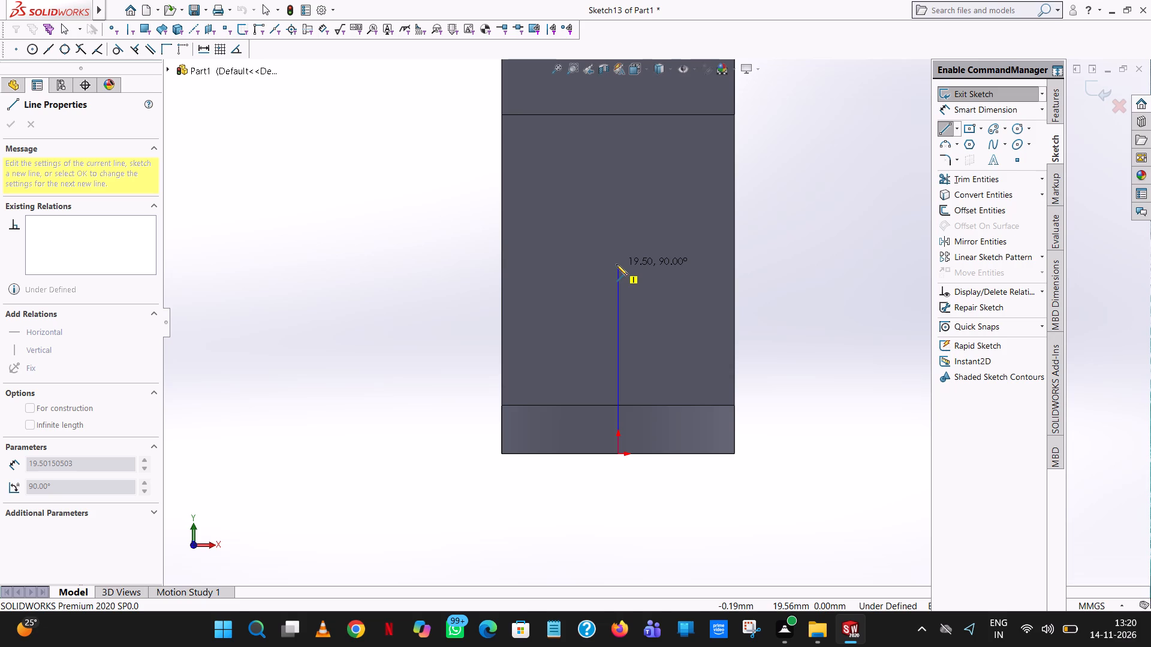
{"action": "left_click", "coordinate": [616, 264]}
{"action": "right_click", "coordinate": [616, 264]}
{"action": "left_click", "coordinate": [651, 271]}
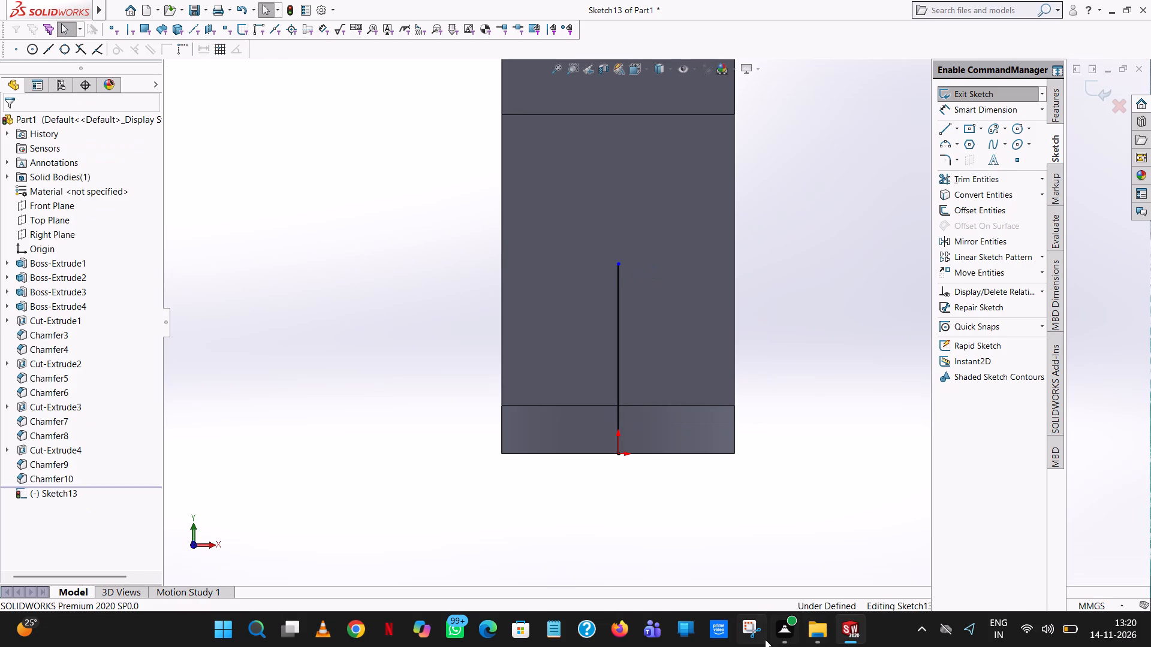
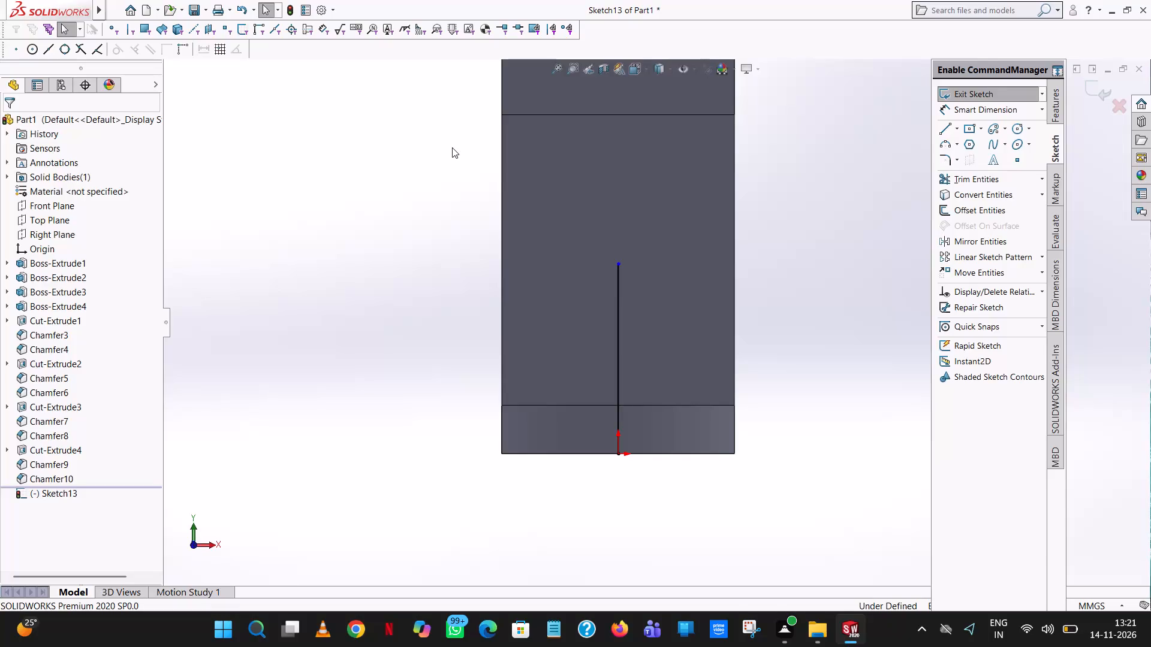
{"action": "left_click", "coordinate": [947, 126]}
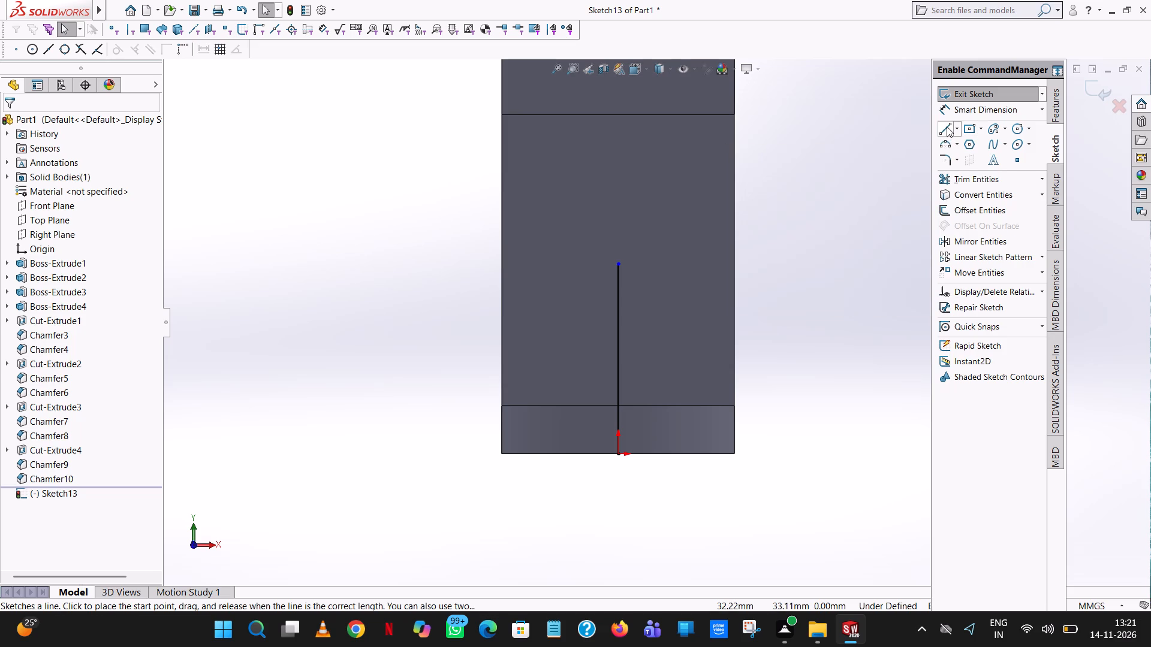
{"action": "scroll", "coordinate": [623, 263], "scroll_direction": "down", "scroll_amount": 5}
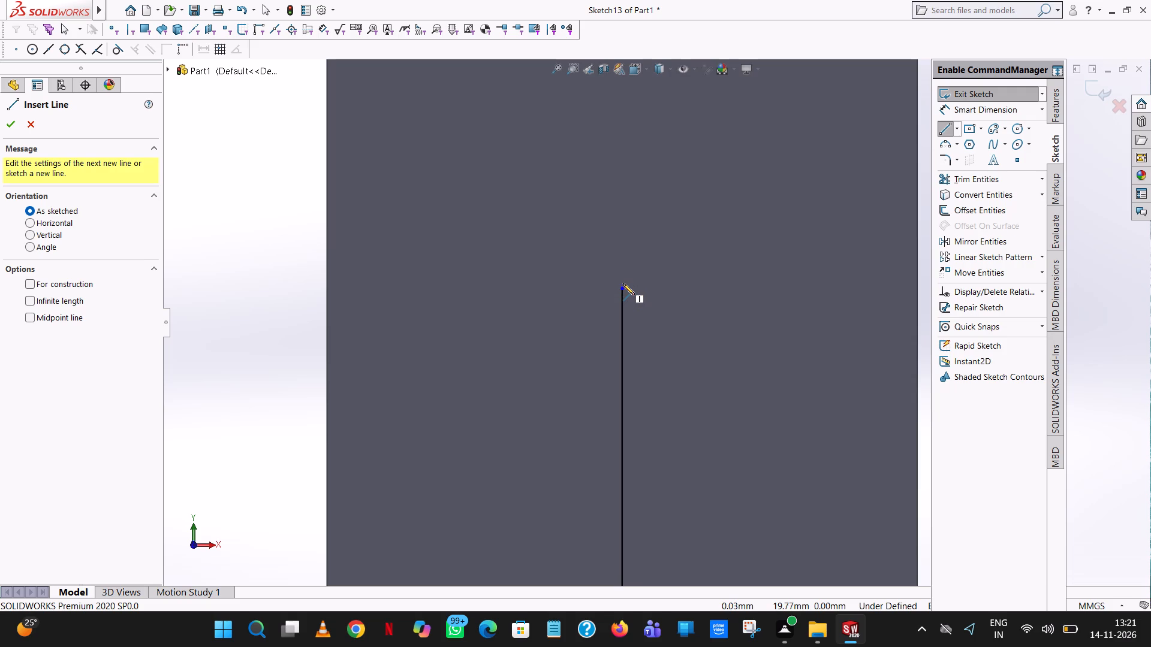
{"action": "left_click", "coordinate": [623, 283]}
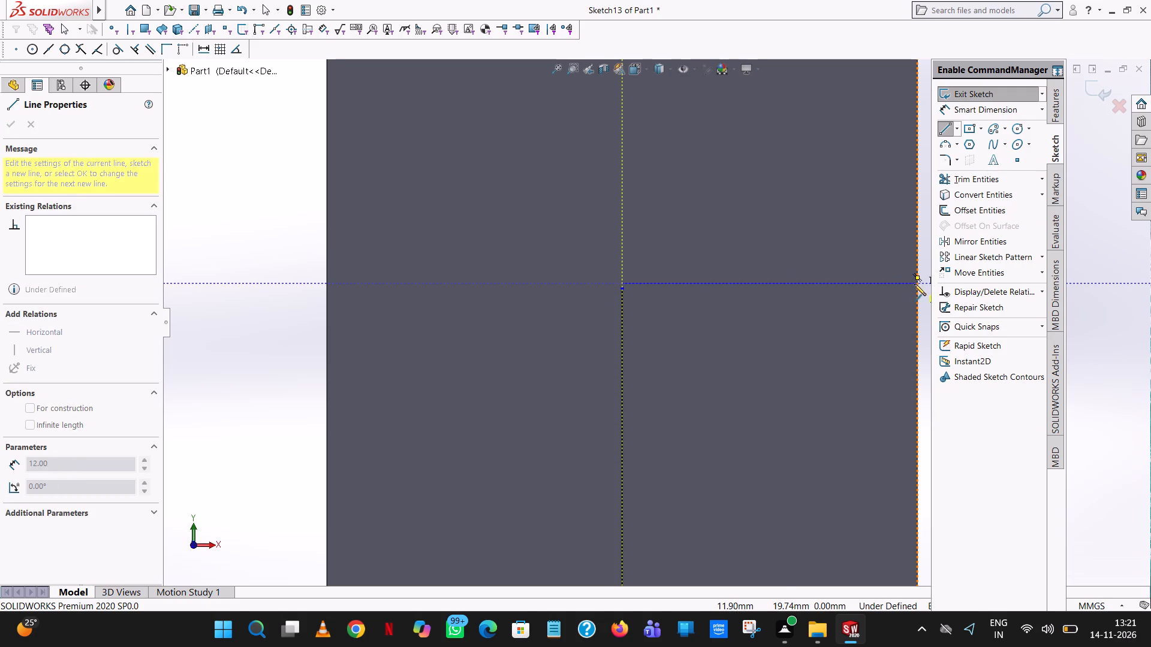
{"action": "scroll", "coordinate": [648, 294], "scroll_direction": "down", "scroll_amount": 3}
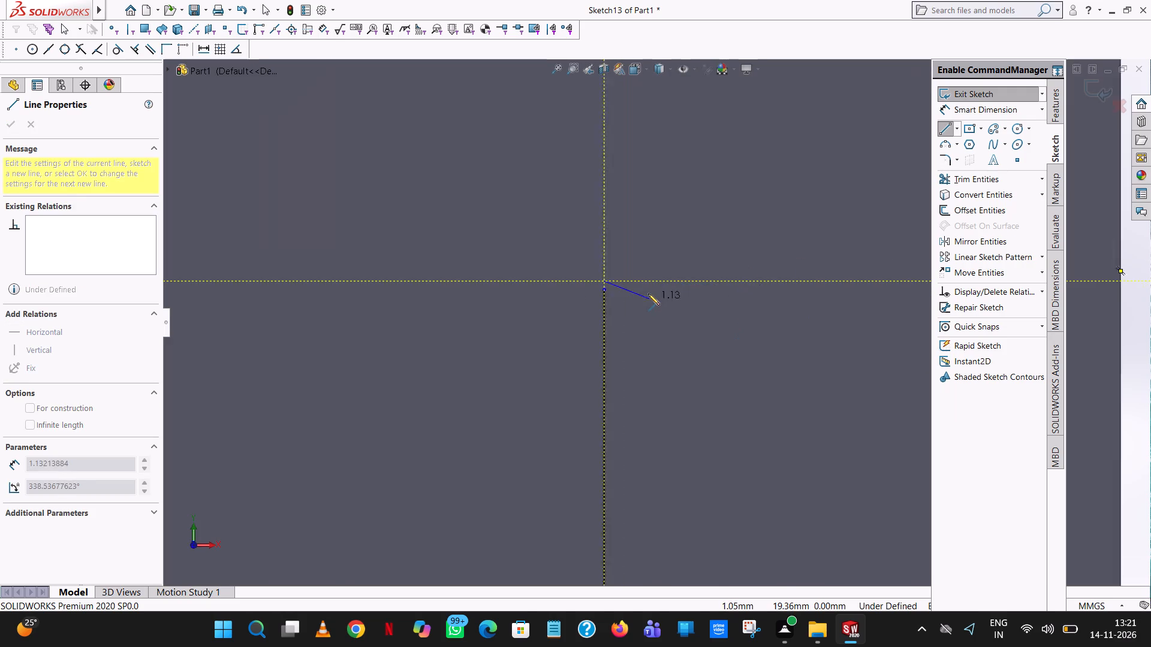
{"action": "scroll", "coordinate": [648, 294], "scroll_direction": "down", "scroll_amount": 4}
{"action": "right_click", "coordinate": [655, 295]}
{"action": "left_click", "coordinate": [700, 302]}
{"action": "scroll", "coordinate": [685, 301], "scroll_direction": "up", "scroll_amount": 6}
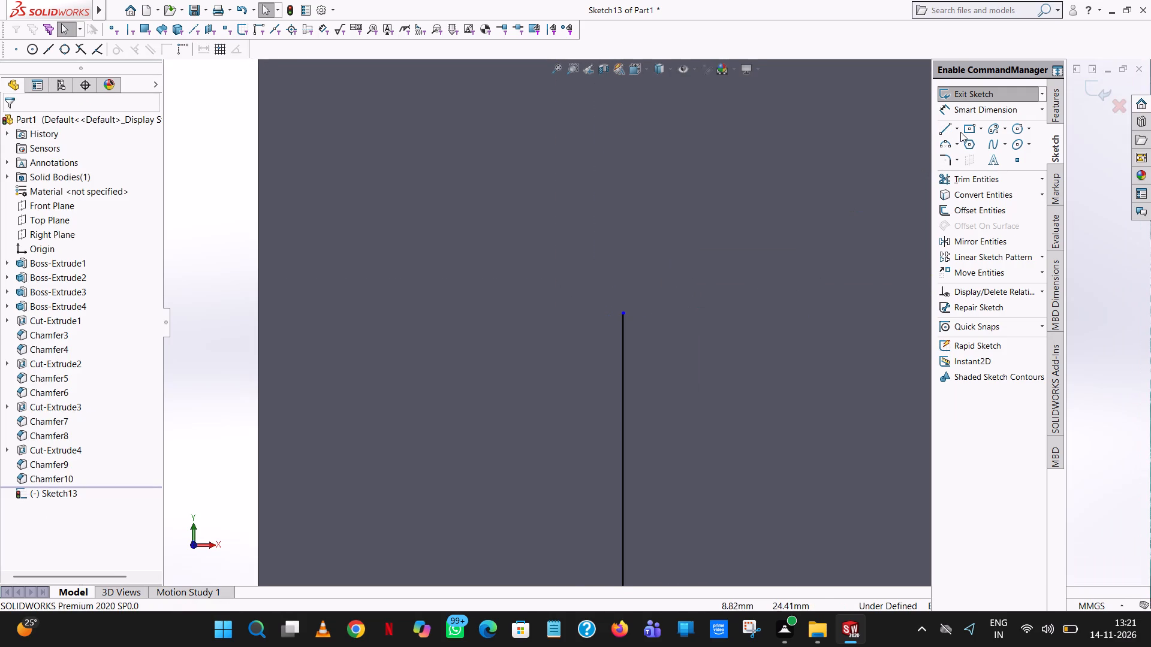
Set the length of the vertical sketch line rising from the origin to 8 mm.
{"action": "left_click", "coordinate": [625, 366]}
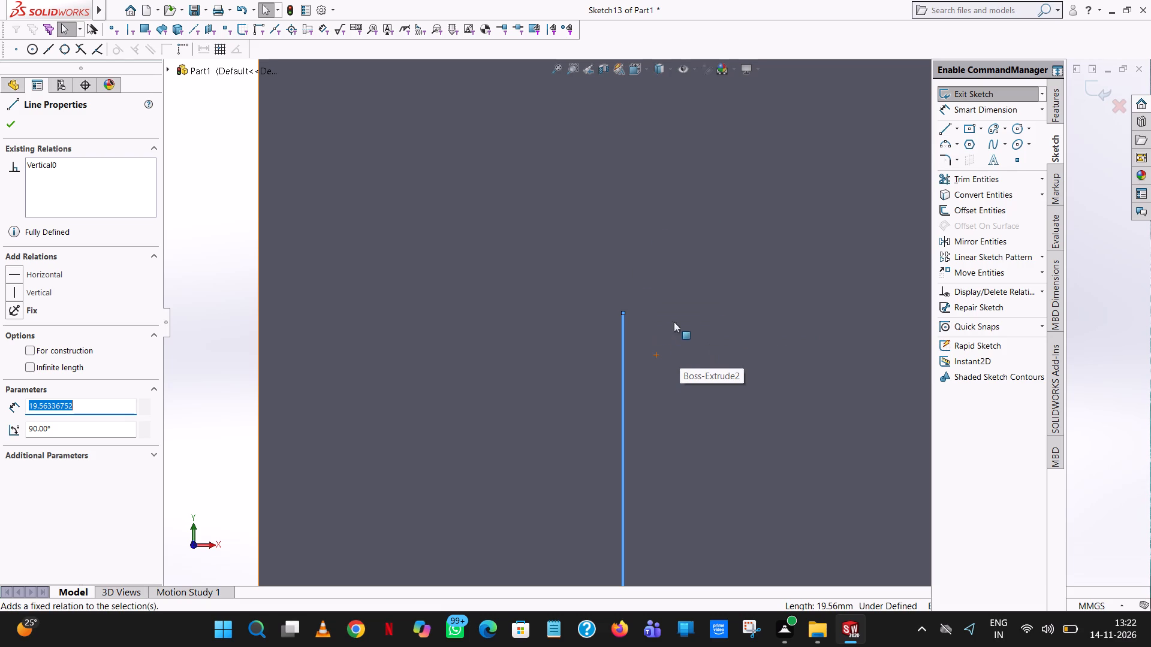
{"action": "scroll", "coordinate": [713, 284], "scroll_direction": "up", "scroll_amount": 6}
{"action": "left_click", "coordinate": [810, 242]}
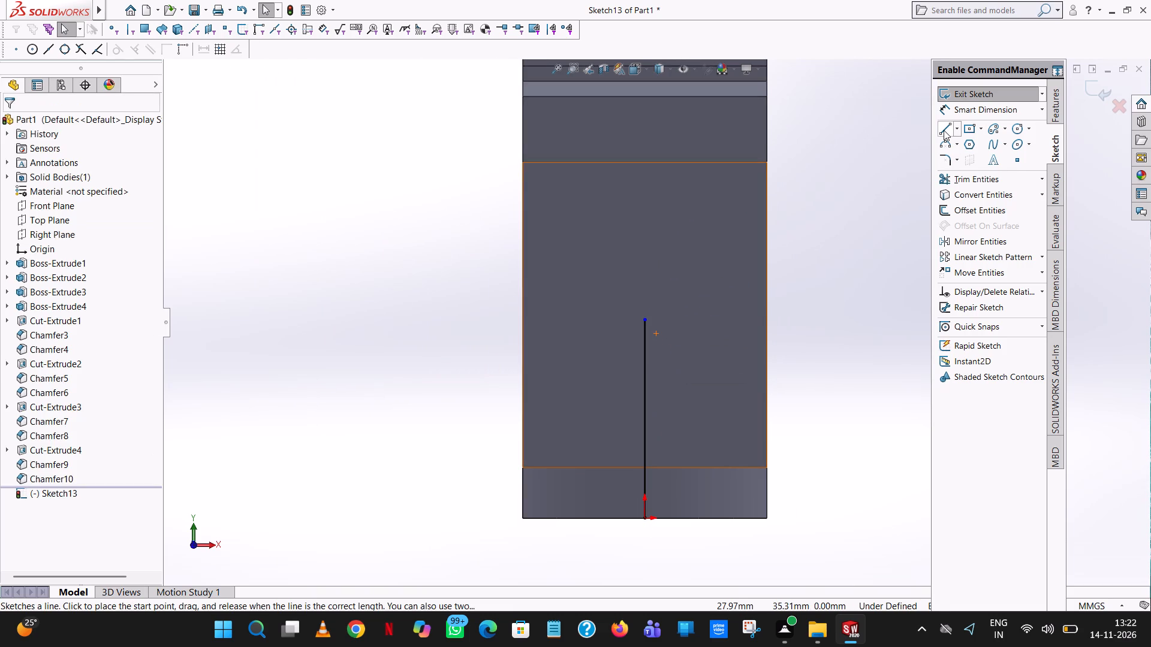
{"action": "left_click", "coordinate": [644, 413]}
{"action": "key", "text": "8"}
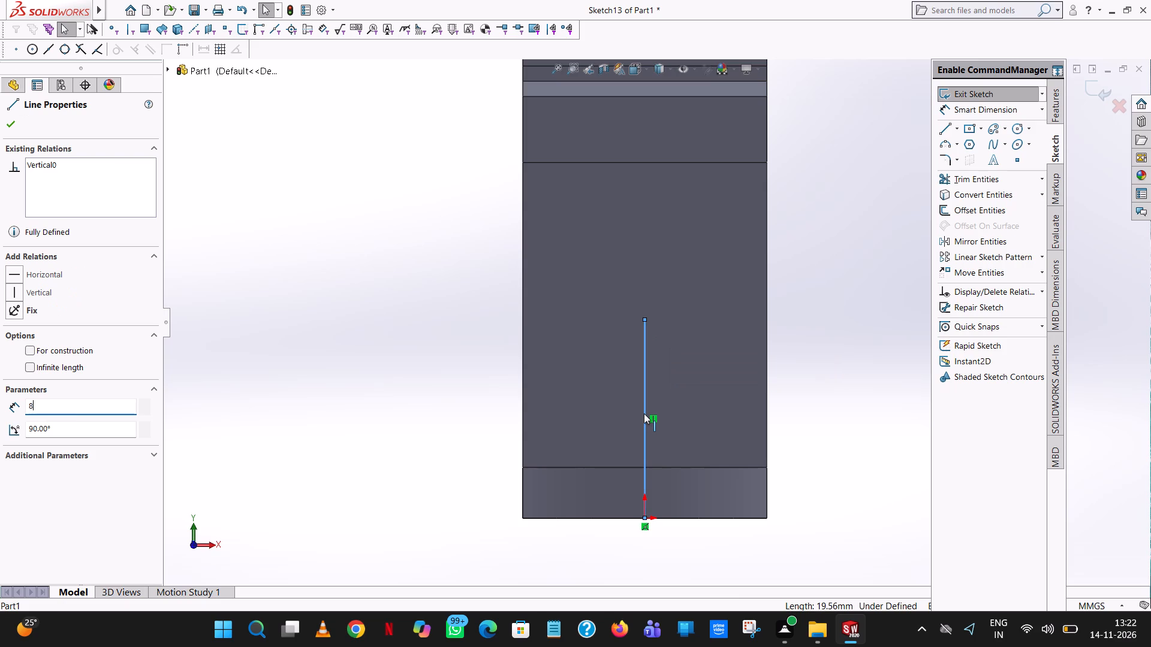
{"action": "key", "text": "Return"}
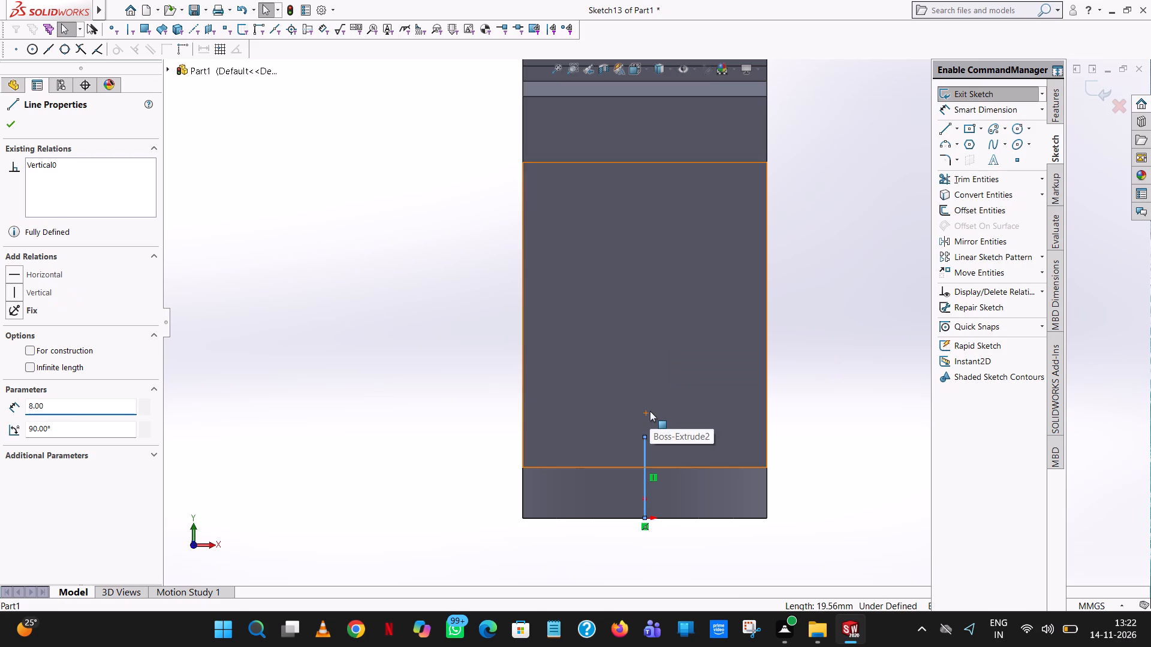
Set the length of the vertical line rising from the origin to 8+5, giving 13 mm.
{"action": "double_click", "coordinate": [91, 407]}
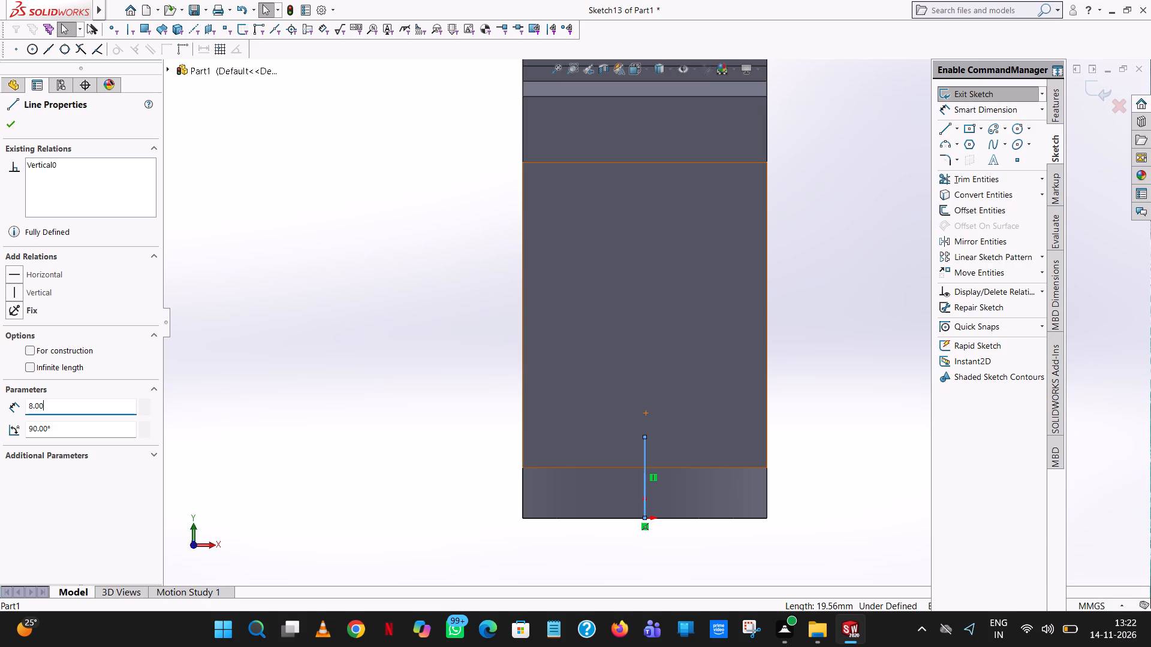
{"action": "key", "text": "BackSpace"}
{"action": "key", "text": "BackSpace"}
{"action": "key", "text": "BackSpace"}
{"action": "key", "text": "BackSpace"}
{"action": "key", "text": "5"}
{"action": "key", "text": "BackSpace"}
{"action": "type", "text": "8+"}
{"action": "key", "text": "5"}
{"action": "key", "text": "Return"}
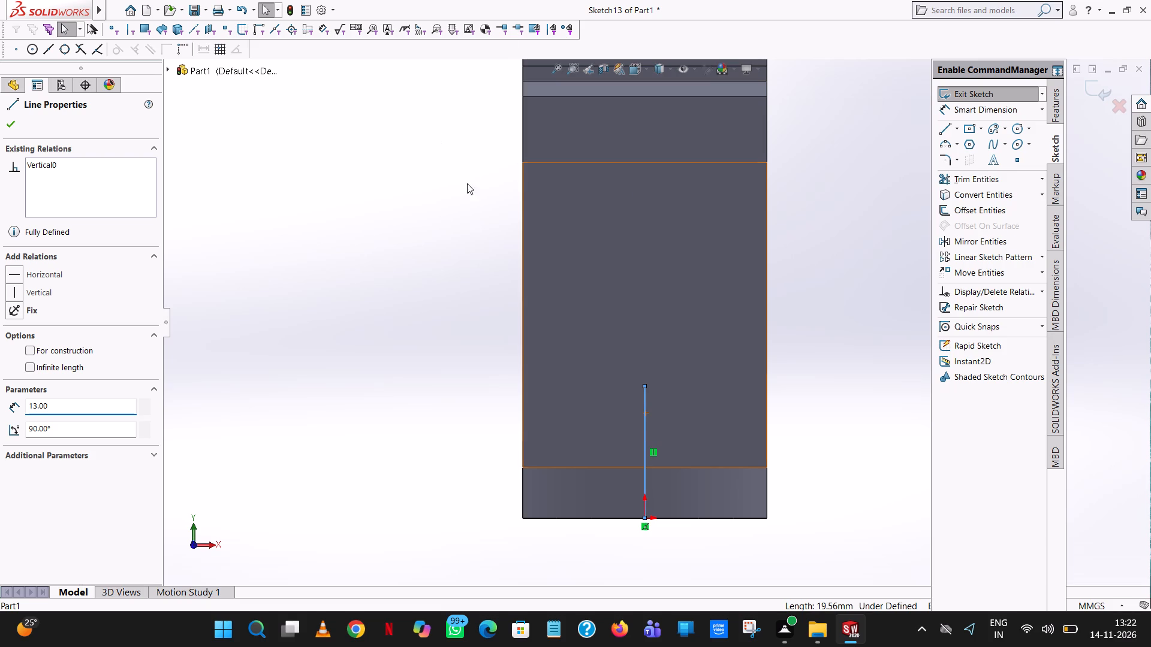
{"action": "left_click", "coordinate": [834, 219]}
Draw a 6 mm horizontal line rightward from the vertical line's top end, continued by an 8 mm vertical line upward.
{"action": "left_click", "coordinate": [941, 129]}
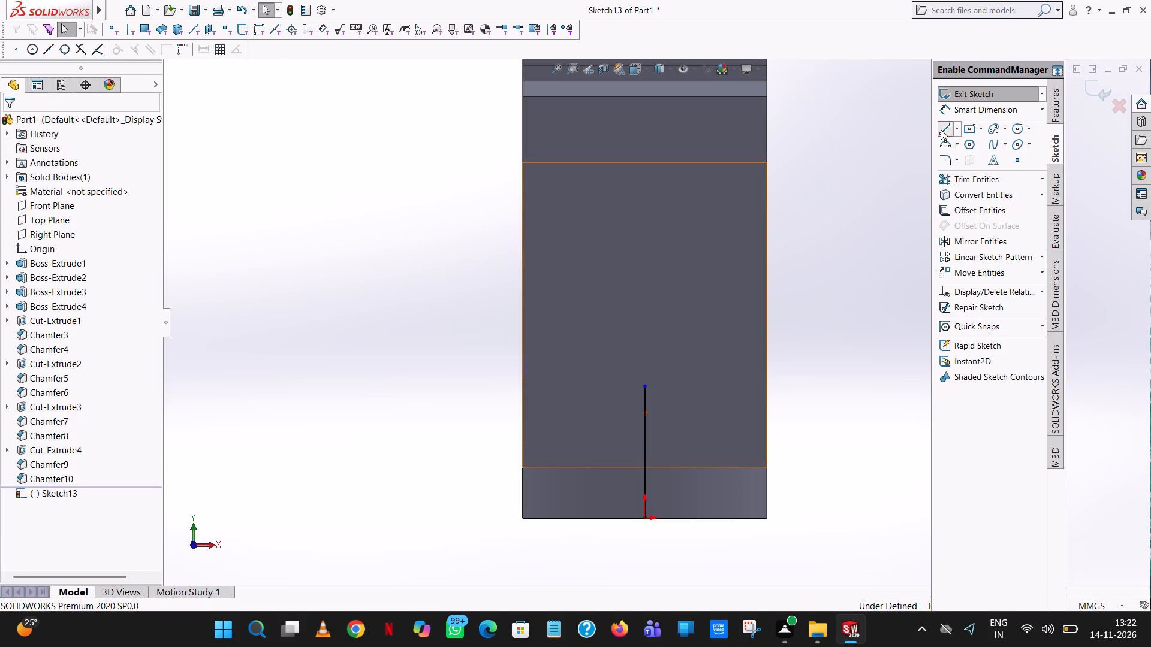
{"action": "left_click", "coordinate": [642, 385]}
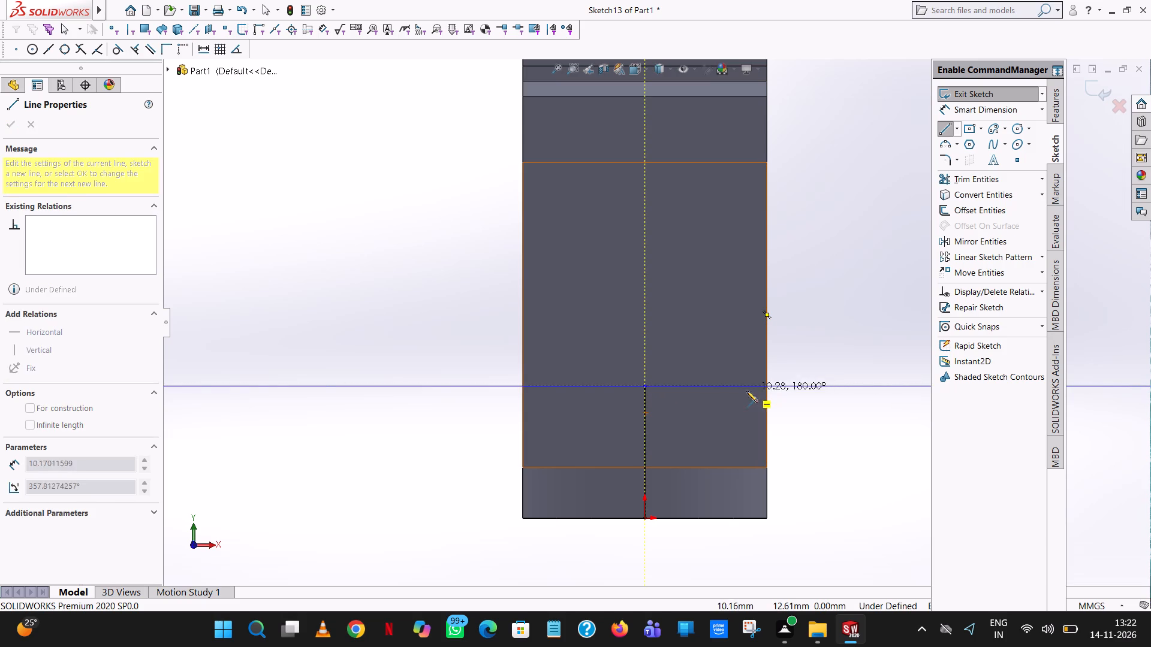
{"action": "left_click", "coordinate": [740, 388]}
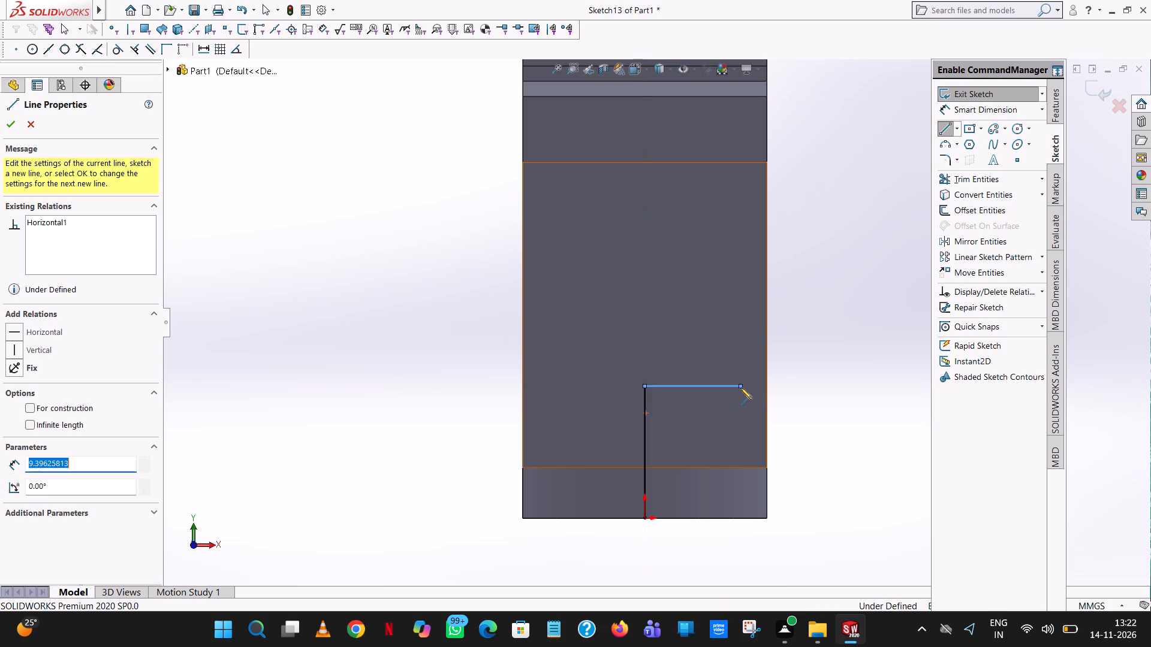
{"action": "key", "text": "6"}
{"action": "key", "text": "Return"}
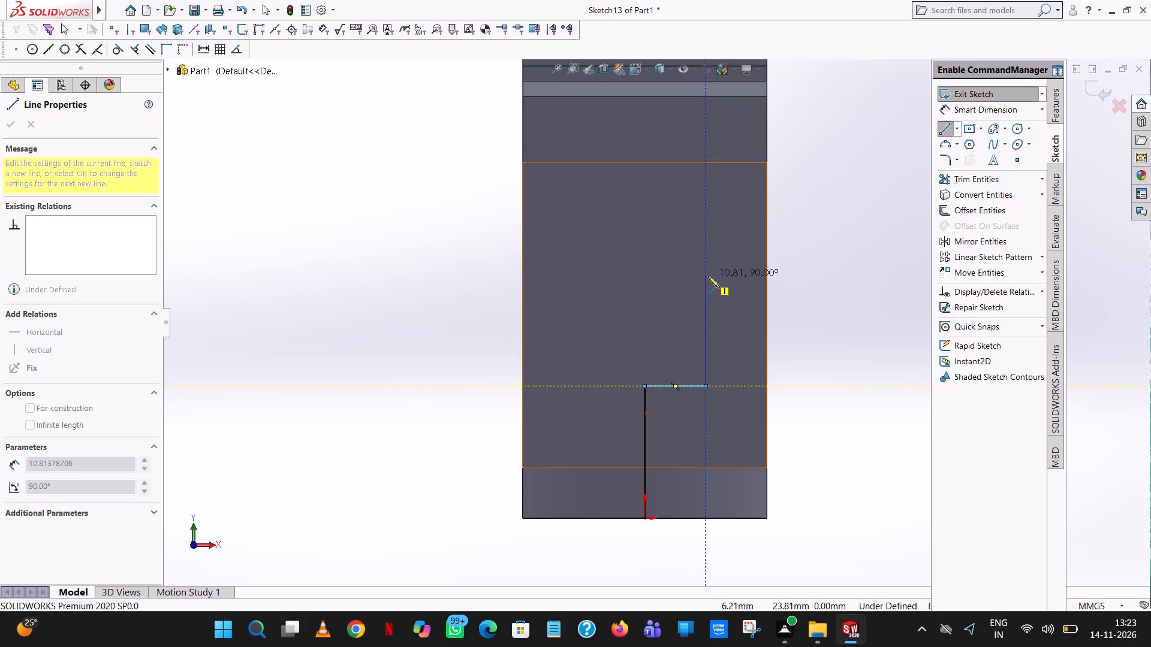
{"action": "left_click", "coordinate": [708, 276]}
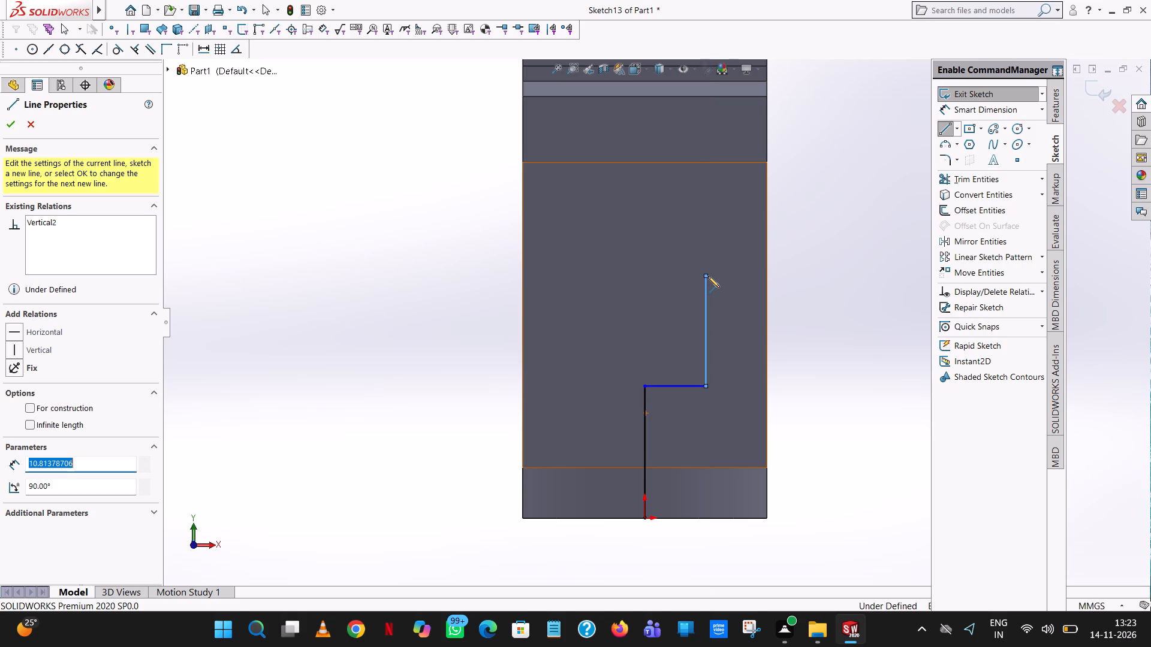
{"action": "key", "text": "8"}
{"action": "key", "text": "Return"}
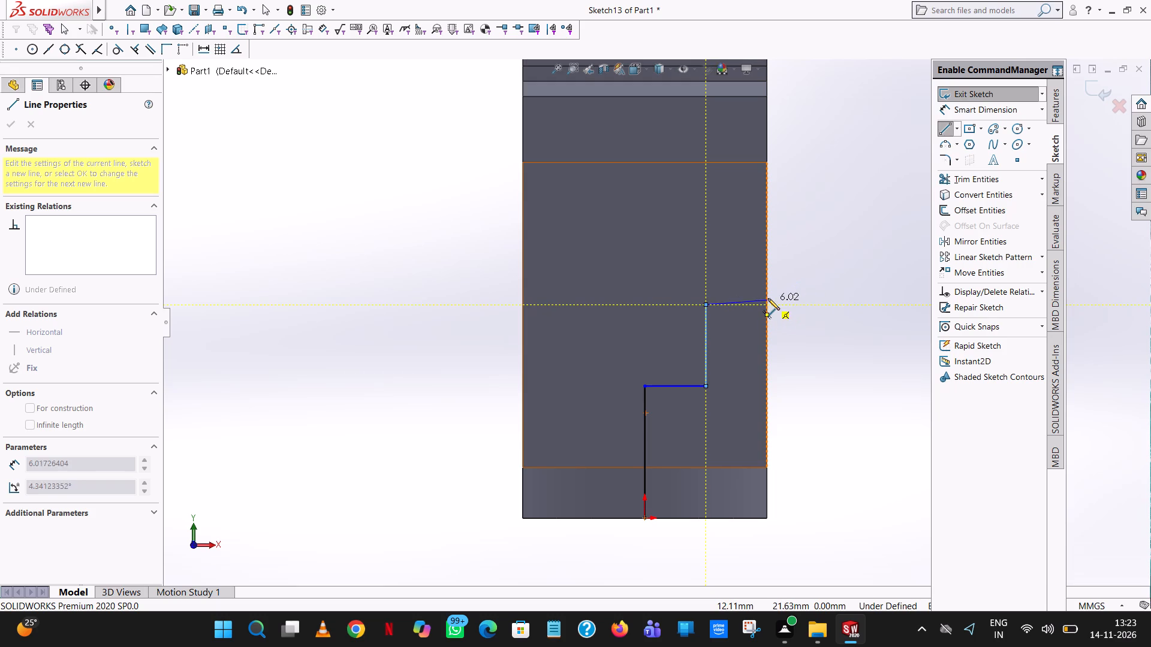
Draw a line about 9.7 mm long sloping down rightward from the upper vertical line's top end, with its angle set to 360-17.5 degrees.
{"action": "left_click", "coordinate": [800, 336]}
{"action": "right_click", "coordinate": [800, 336]}
{"action": "left_click", "coordinate": [831, 347]}
{"action": "left_click", "coordinate": [788, 332]}
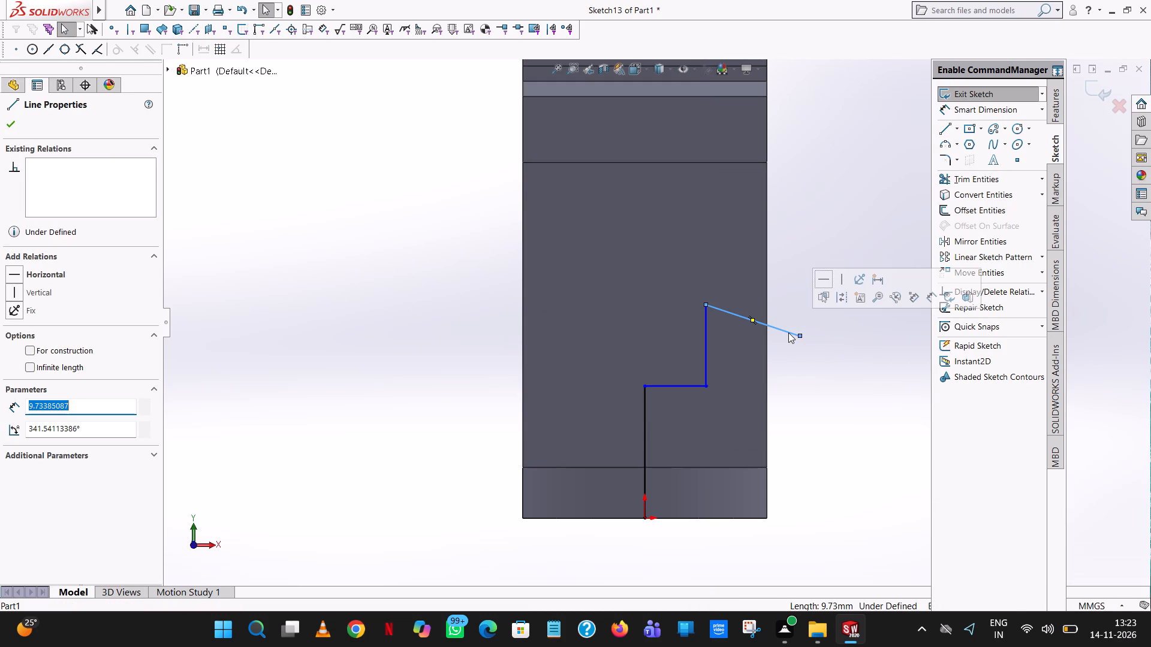
{"action": "double_click", "coordinate": [89, 431]}
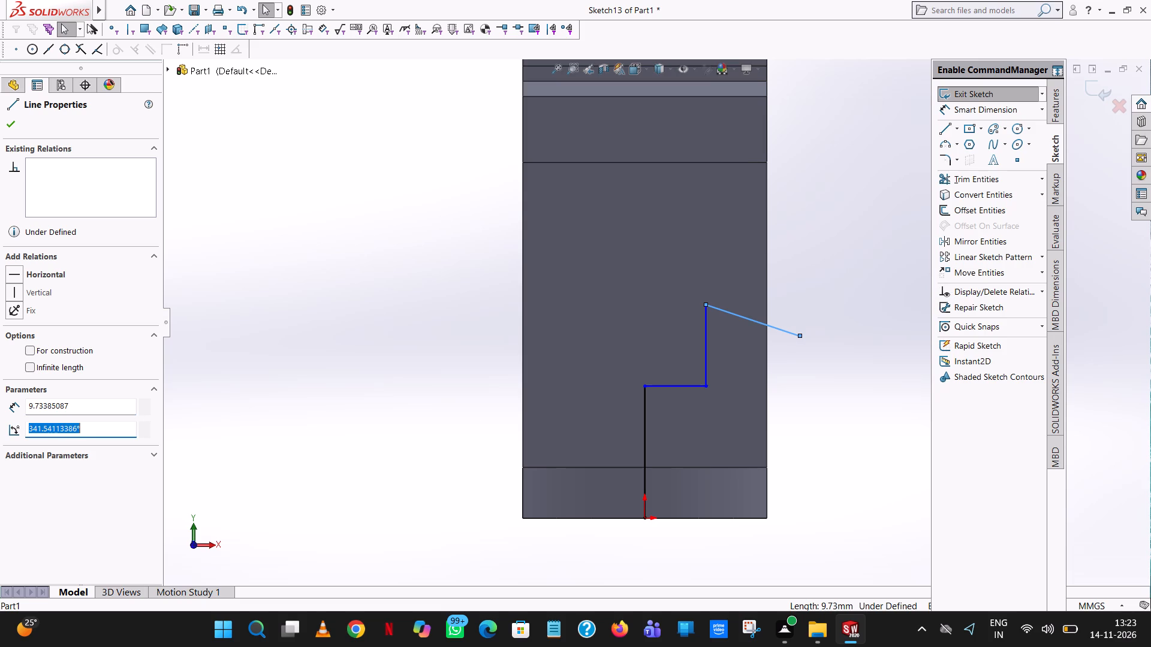
{"action": "type", "text": "360-17.5"}
{"action": "key", "text": "Return"}
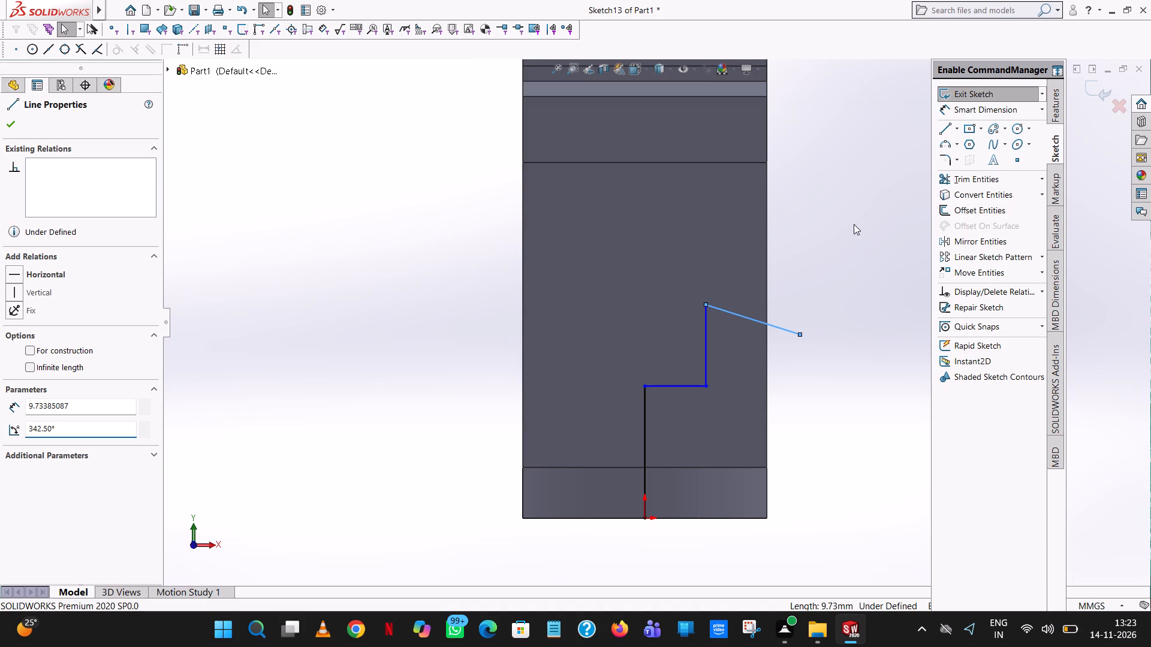
{"action": "left_click", "coordinate": [858, 197]}
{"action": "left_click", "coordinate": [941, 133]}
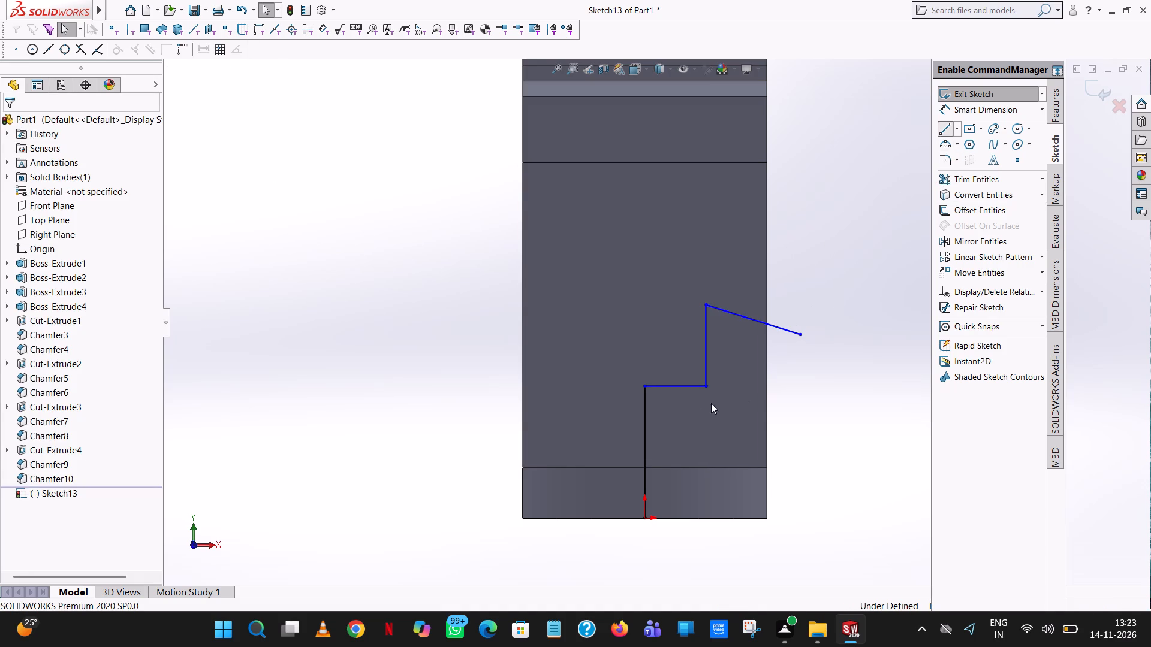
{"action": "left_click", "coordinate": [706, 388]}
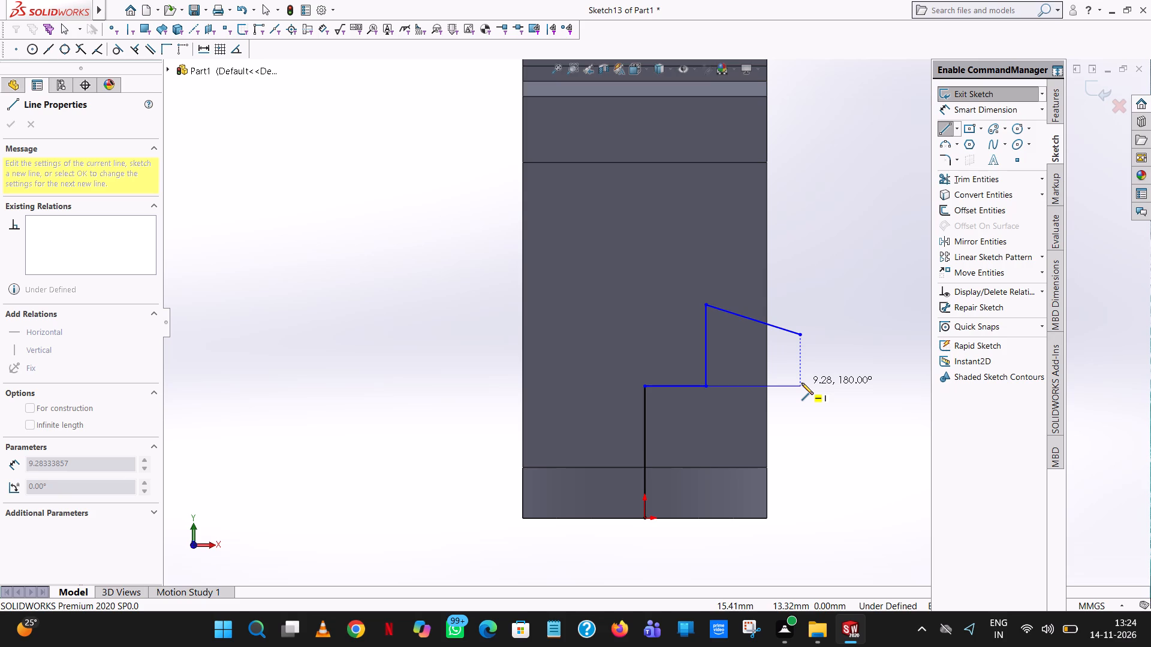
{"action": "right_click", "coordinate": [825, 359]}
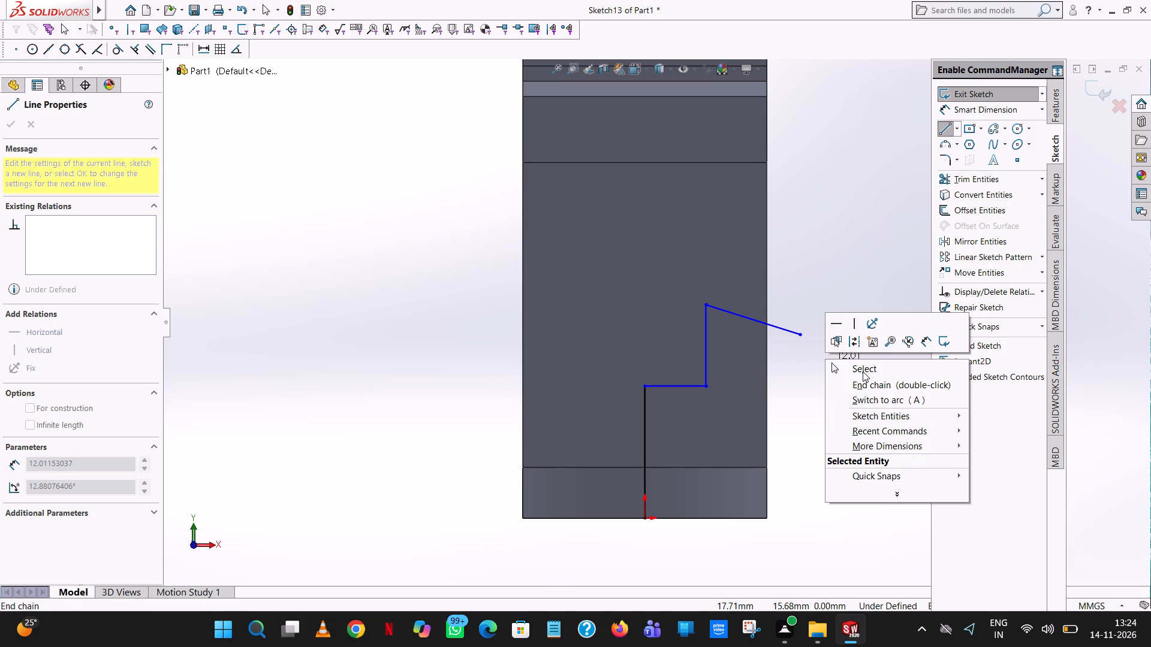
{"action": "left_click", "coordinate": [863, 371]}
Set the length of the upper vertical line, between the horizontal line and the sloping line, to 12 mm.
{"action": "scroll", "coordinate": [737, 368], "scroll_direction": "down", "scroll_amount": 3}
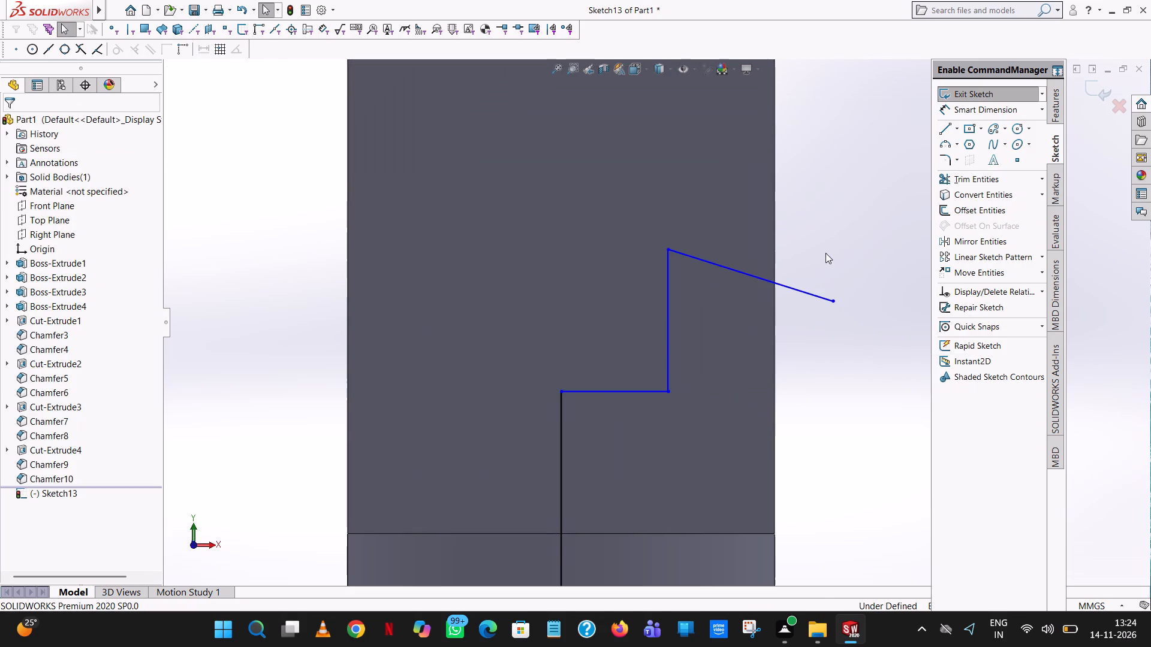
{"action": "left_click", "coordinate": [670, 307]}
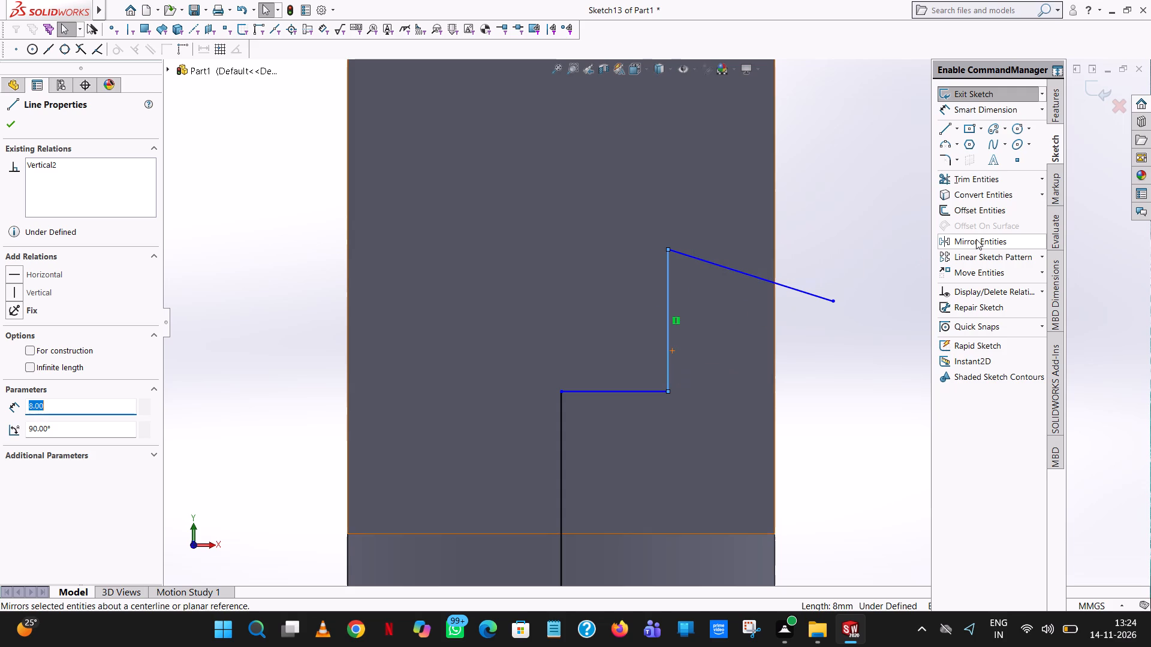
{"action": "type", "text": "12"}
{"action": "key", "text": "Return"}
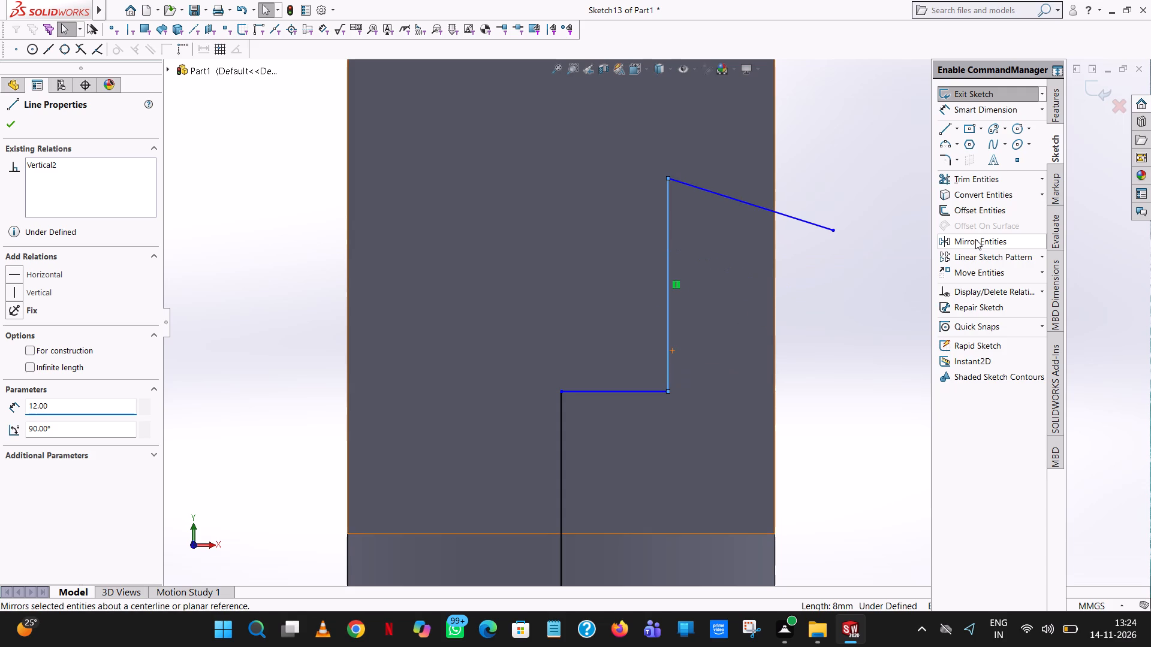
{"action": "left_click", "coordinate": [870, 153]}
Draw a line about 11.7 mm long sloping up rightward from the upper vertical line's bottom end, with its angle set to 17.5 degrees.
{"action": "left_click", "coordinate": [944, 131]}
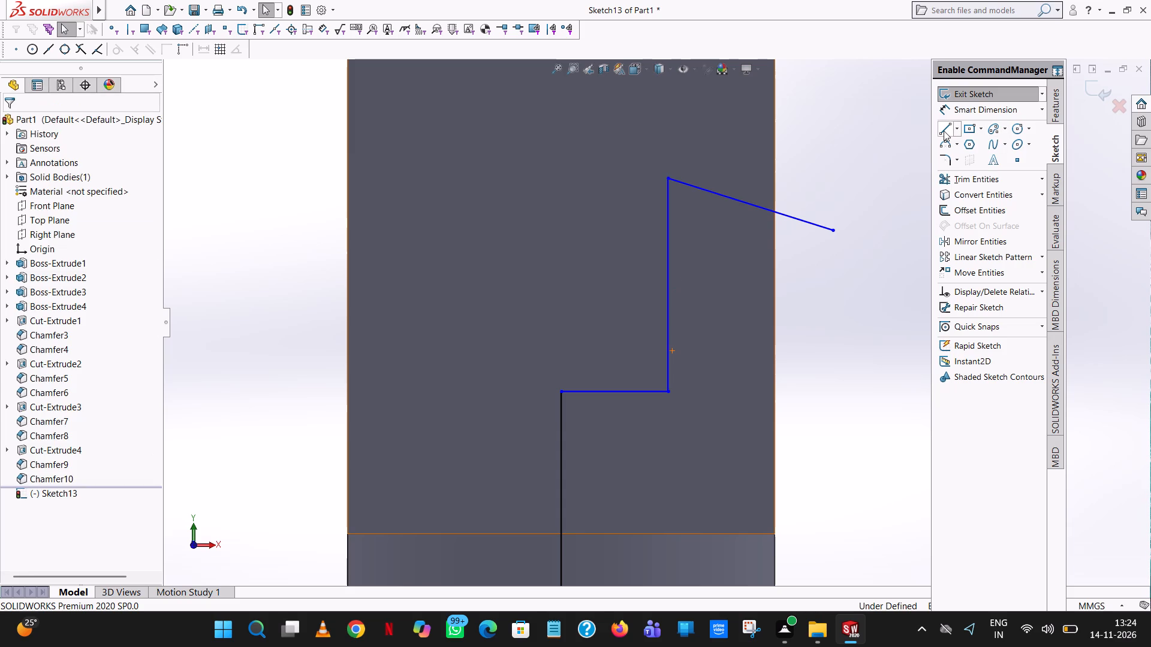
{"action": "left_click", "coordinate": [668, 394]}
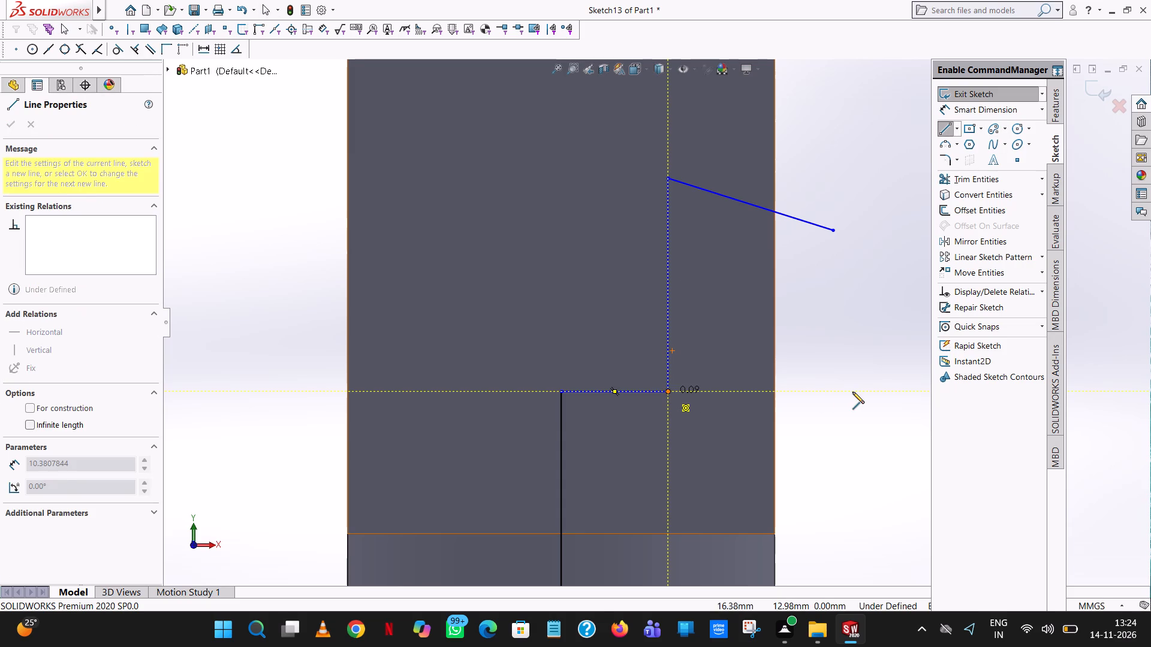
{"action": "left_click", "coordinate": [863, 322]}
{"action": "right_click", "coordinate": [863, 322]}
{"action": "left_click", "coordinate": [905, 333]}
{"action": "left_click", "coordinate": [842, 332]}
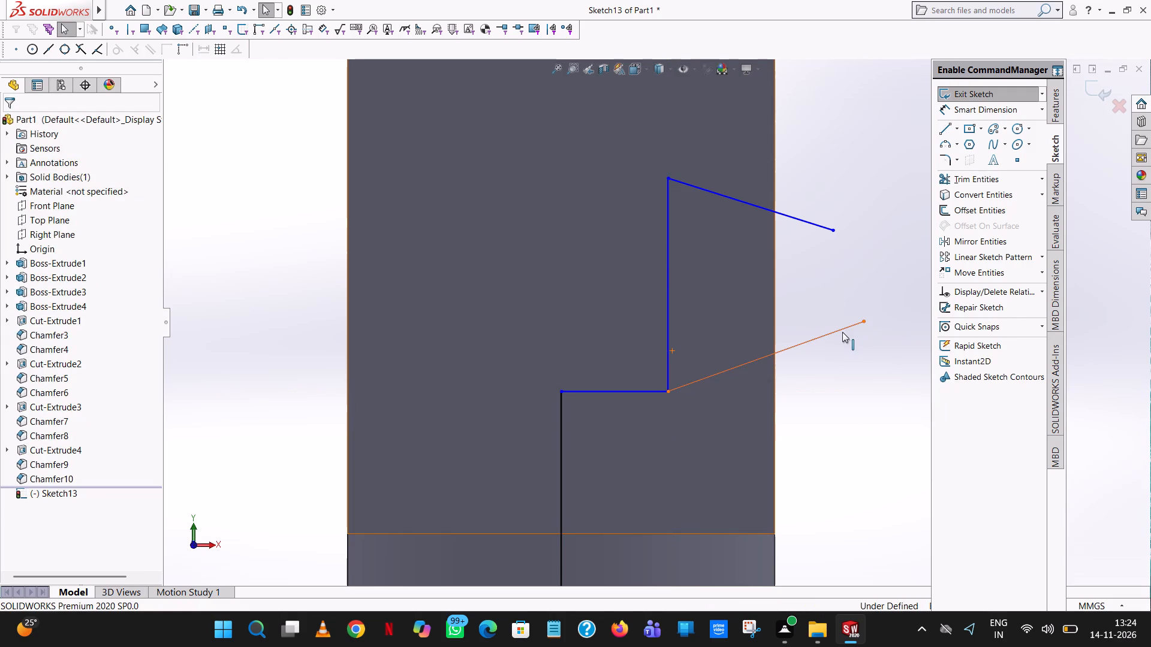
{"action": "double_click", "coordinate": [116, 426]}
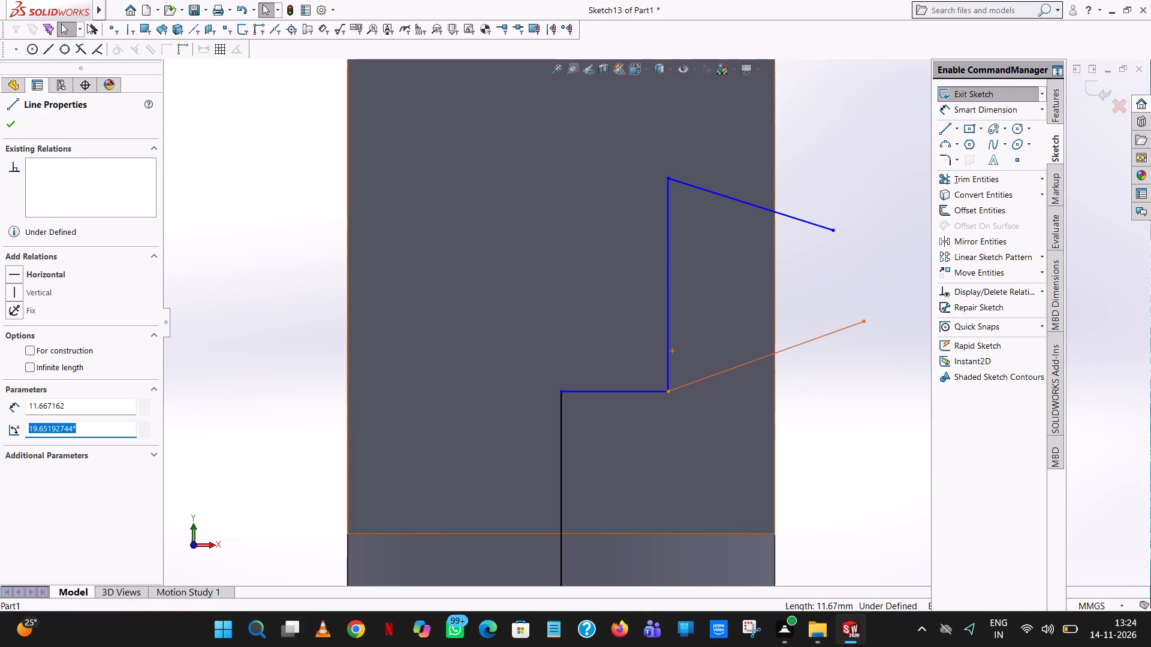
{"action": "type", "text": "17.5"}
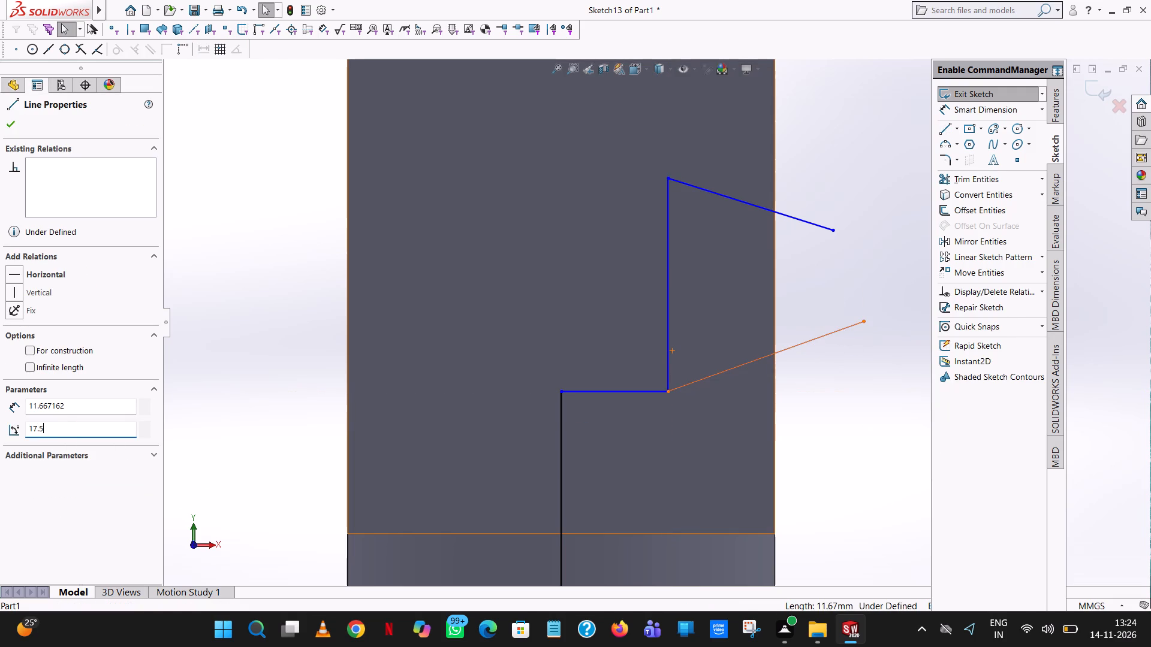
{"action": "key", "text": "Return"}
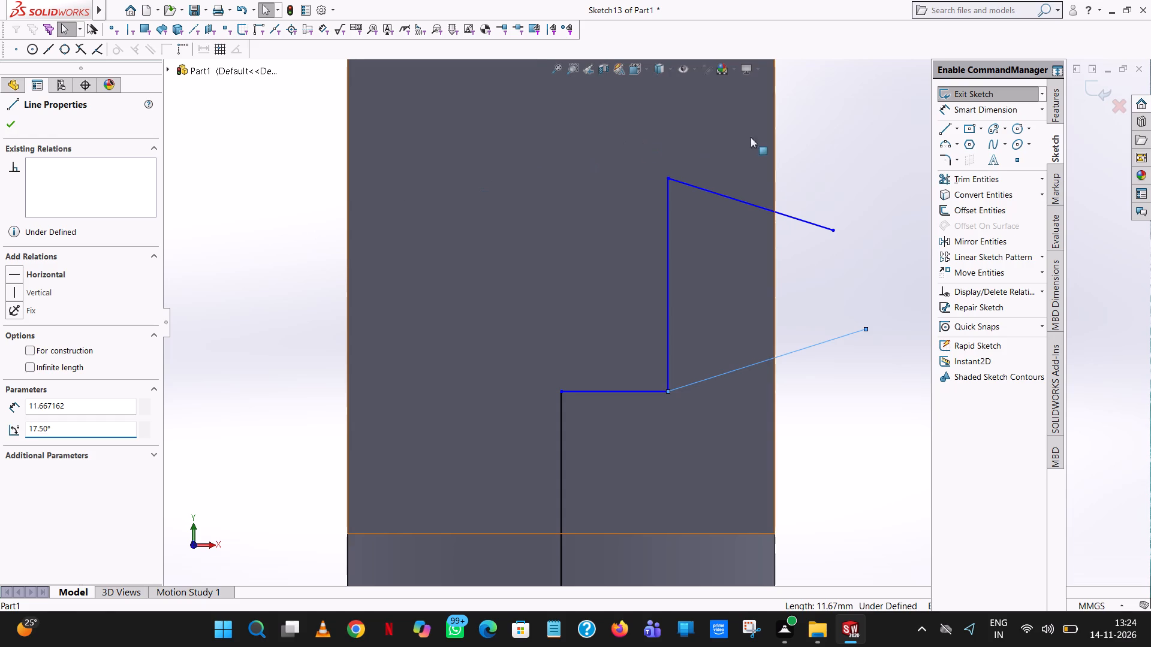
{"action": "left_click", "coordinate": [836, 152]}
Draw a vertical line about 8.2 mm long on the part's right edge, joining the upper and lower sloping lines.
{"action": "left_click", "coordinate": [944, 129]}
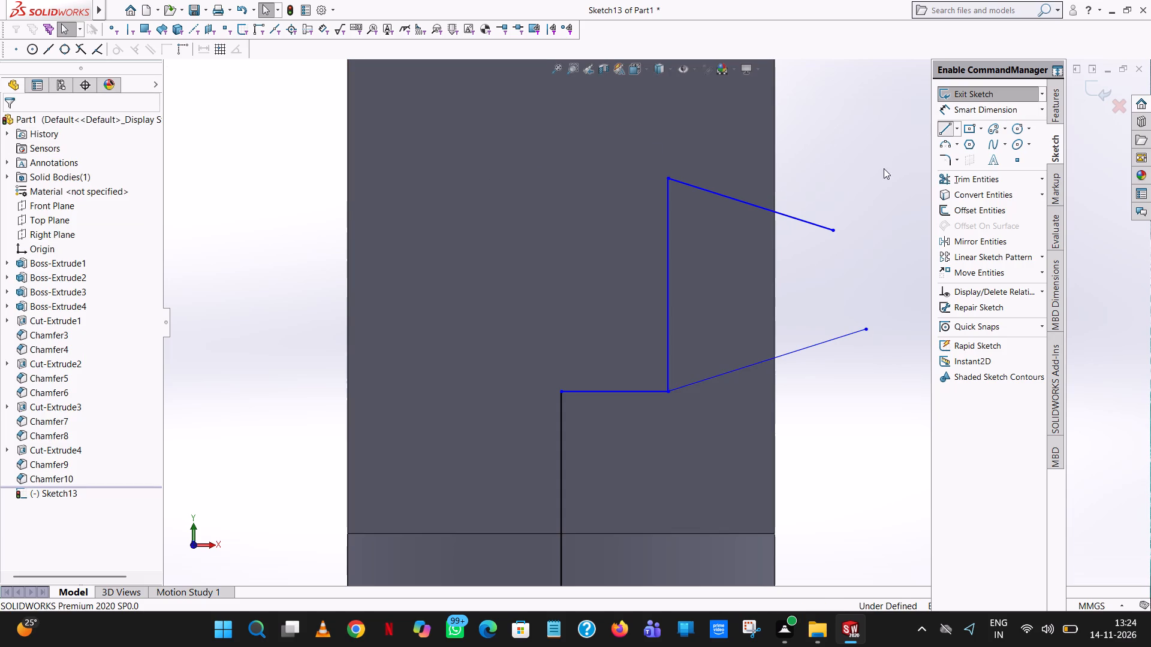
{"action": "left_click", "coordinate": [775, 212]}
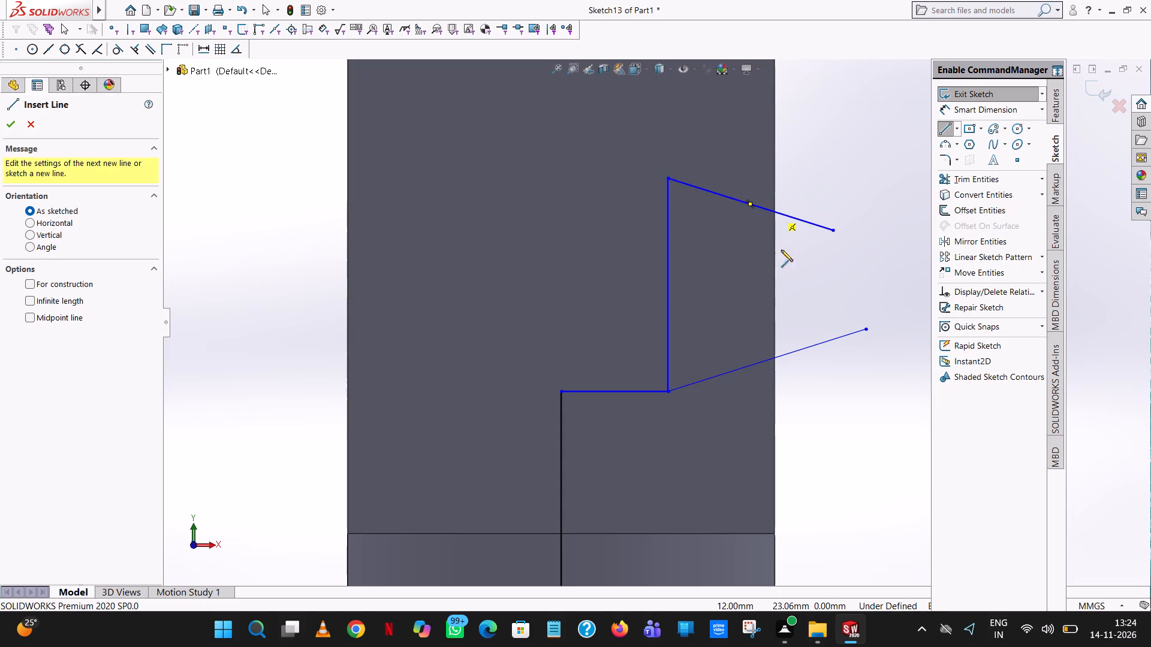
{"action": "left_click", "coordinate": [773, 359]}
{"action": "right_click", "coordinate": [773, 359]}
{"action": "left_click", "coordinate": [781, 364]}
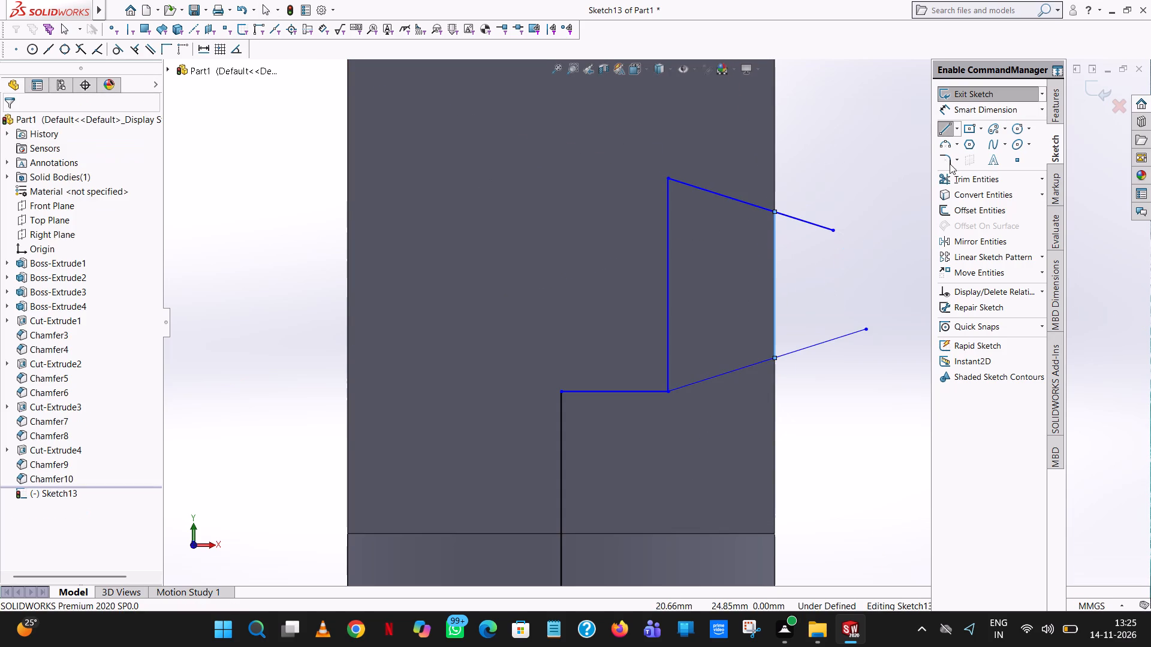
Trim off the ends of both sloping lines that extend beyond the part's right edge.
{"action": "left_click", "coordinate": [951, 180]}
{"action": "left_click", "coordinate": [818, 222]}
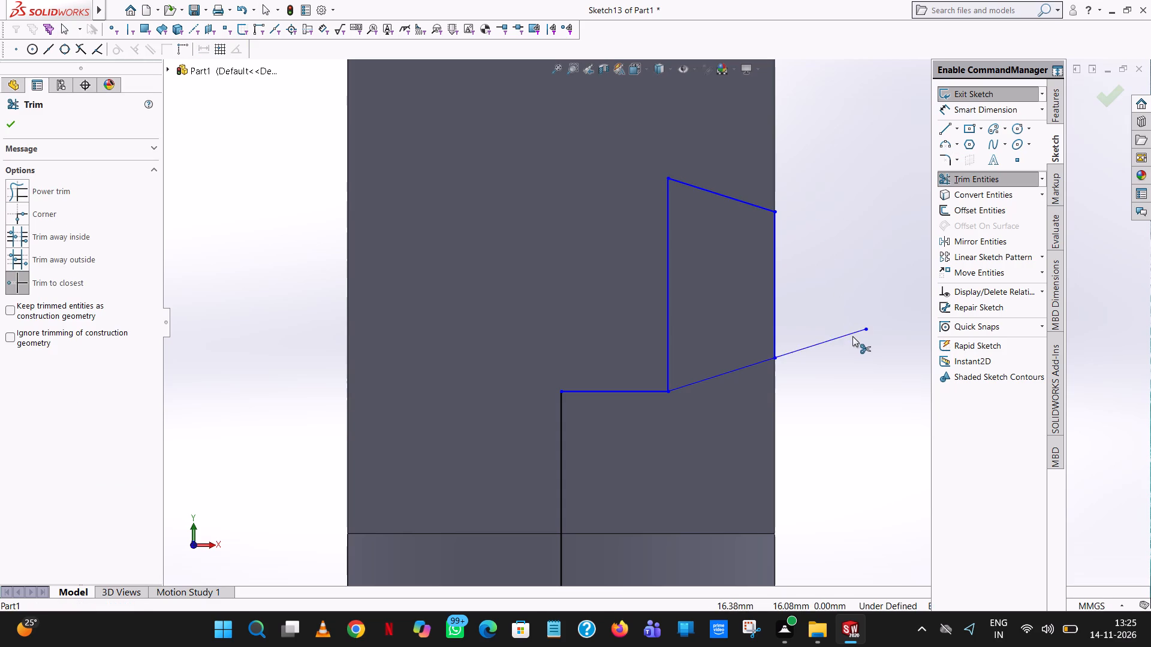
{"action": "left_click", "coordinate": [852, 332]}
{"action": "left_click", "coordinate": [10, 119]}
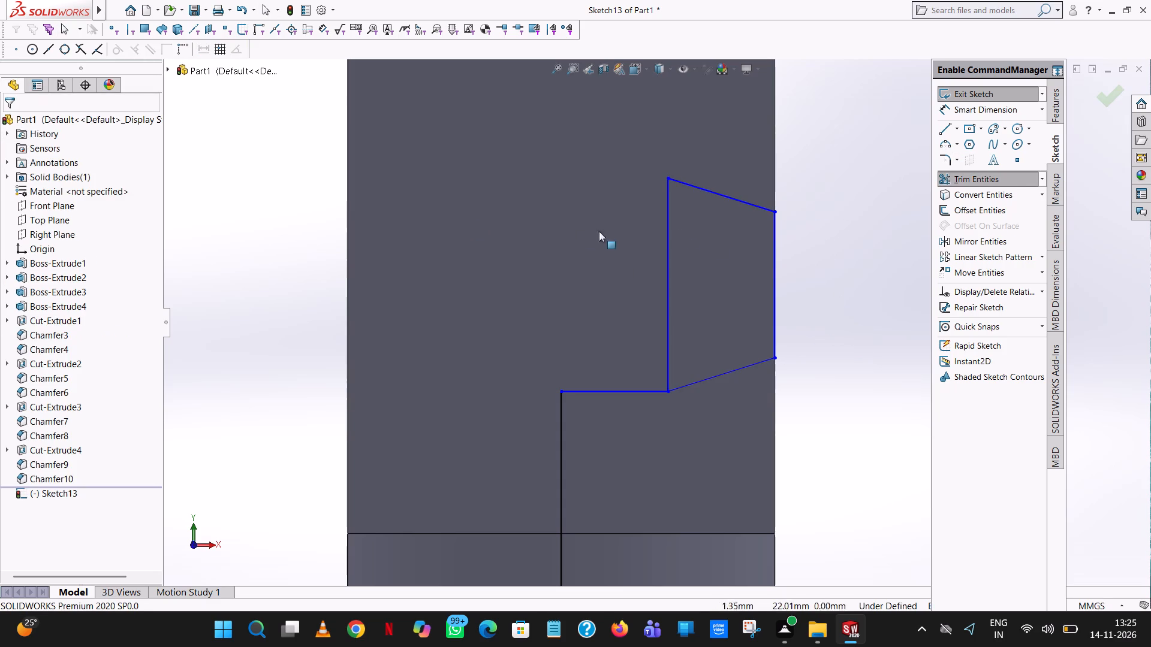
Set the length of the vertical line on the part's right edge to 8 mm.
{"action": "left_click", "coordinate": [775, 273]}
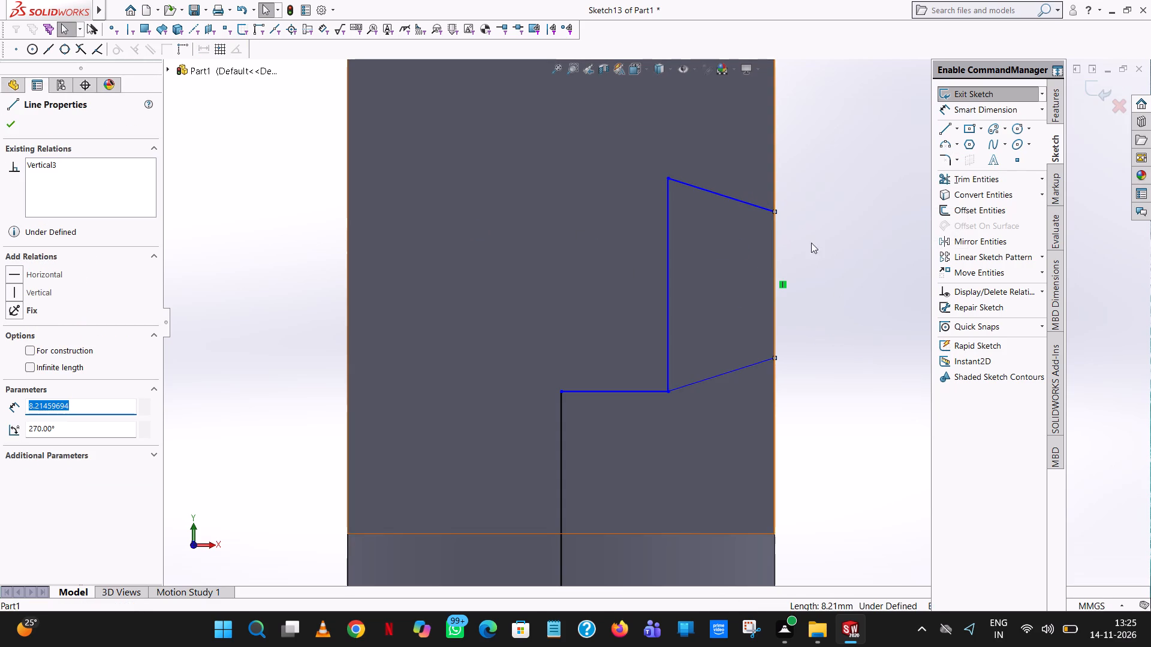
{"action": "key", "text": "8"}
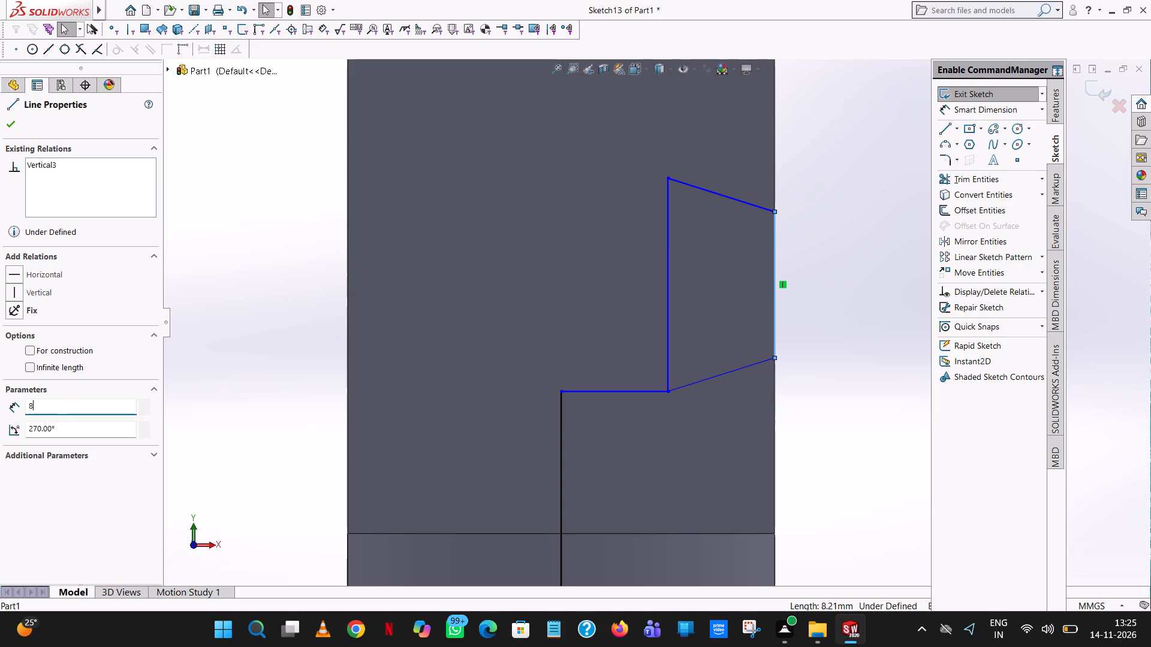
{"action": "key", "text": "Return"}
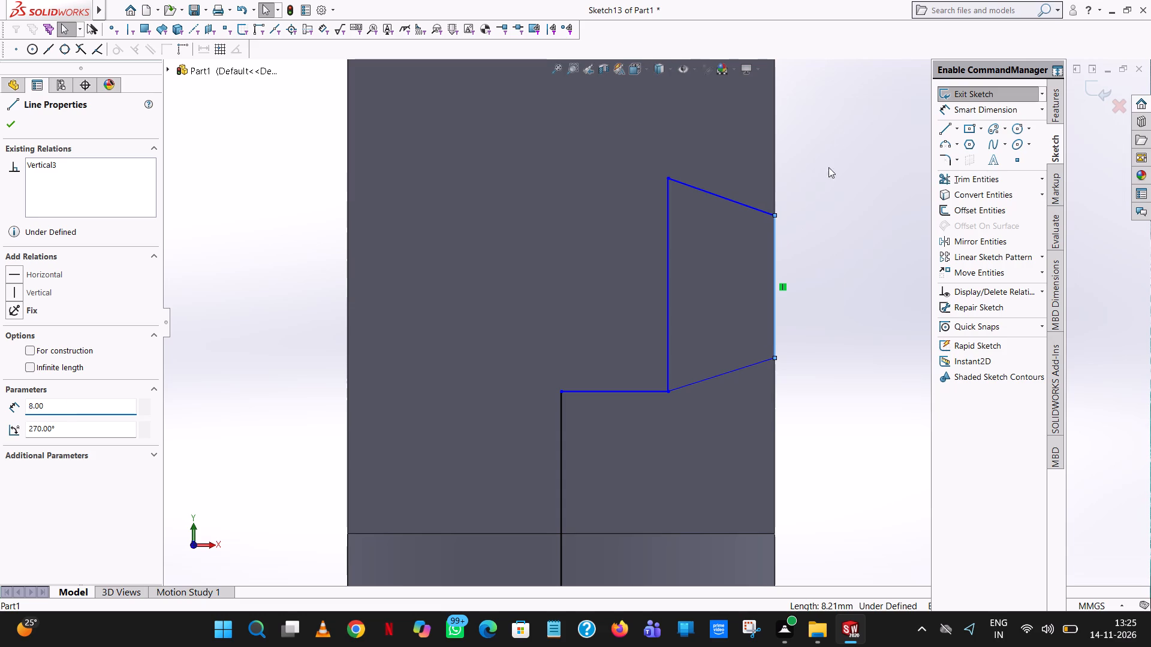
{"action": "left_click", "coordinate": [848, 161]}
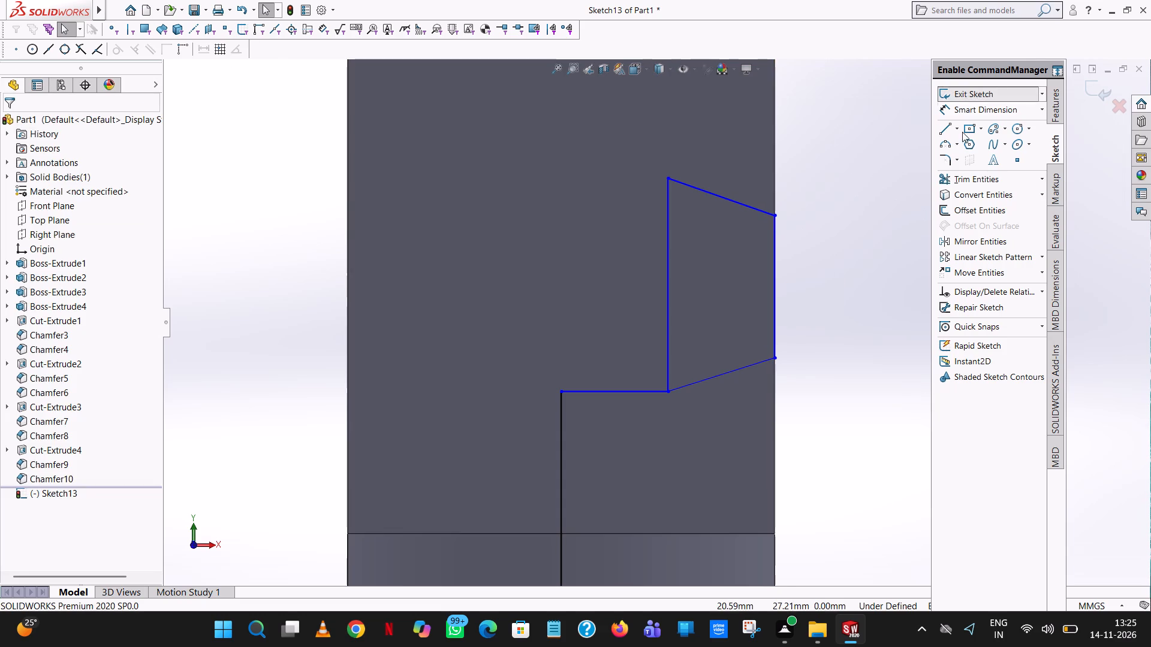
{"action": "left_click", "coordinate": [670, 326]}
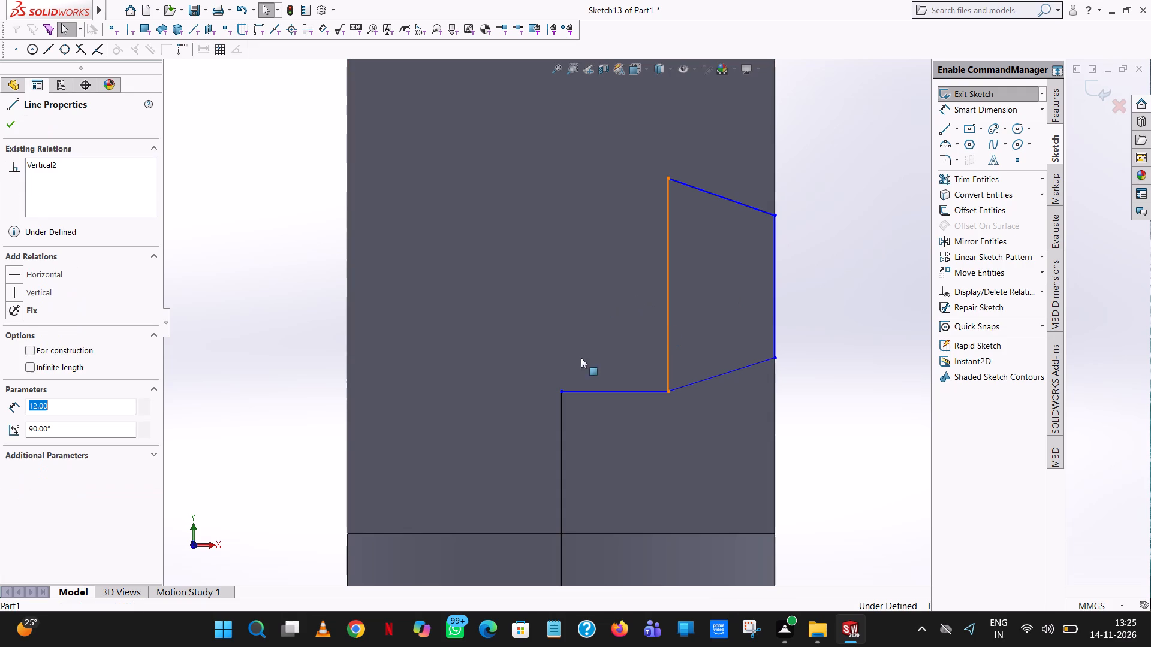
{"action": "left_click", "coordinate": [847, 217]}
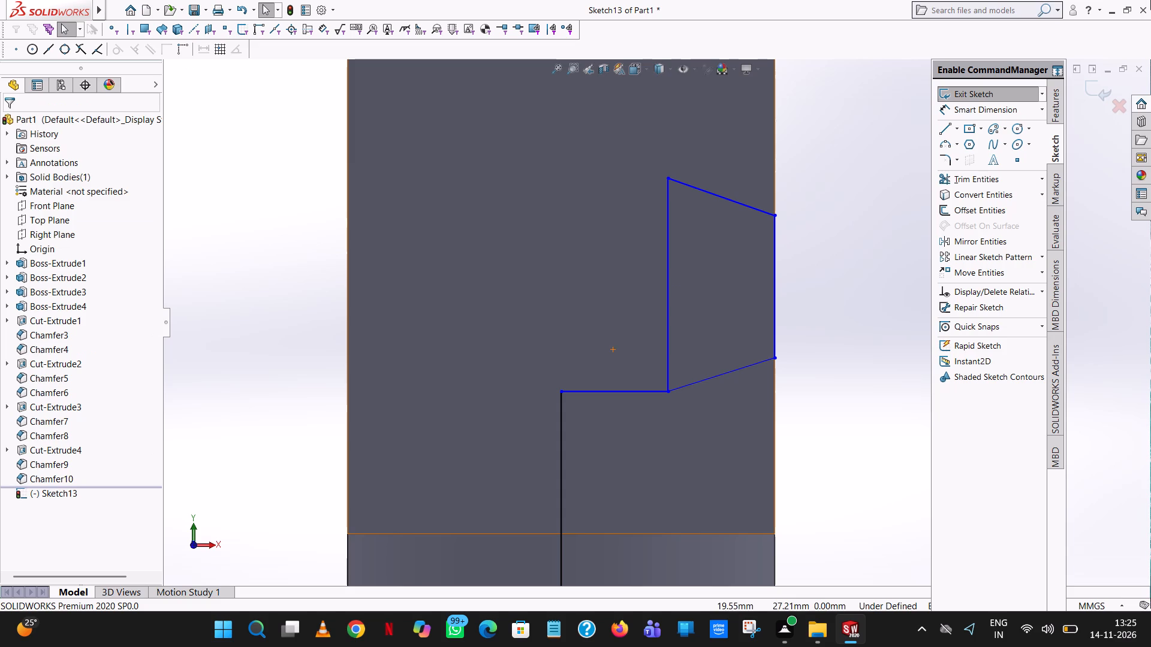
Round the notch's two inner corners, where its inner vertical line meets the sloping lines, with 2 mm sketch fillets.
{"action": "left_click", "coordinate": [942, 161]}
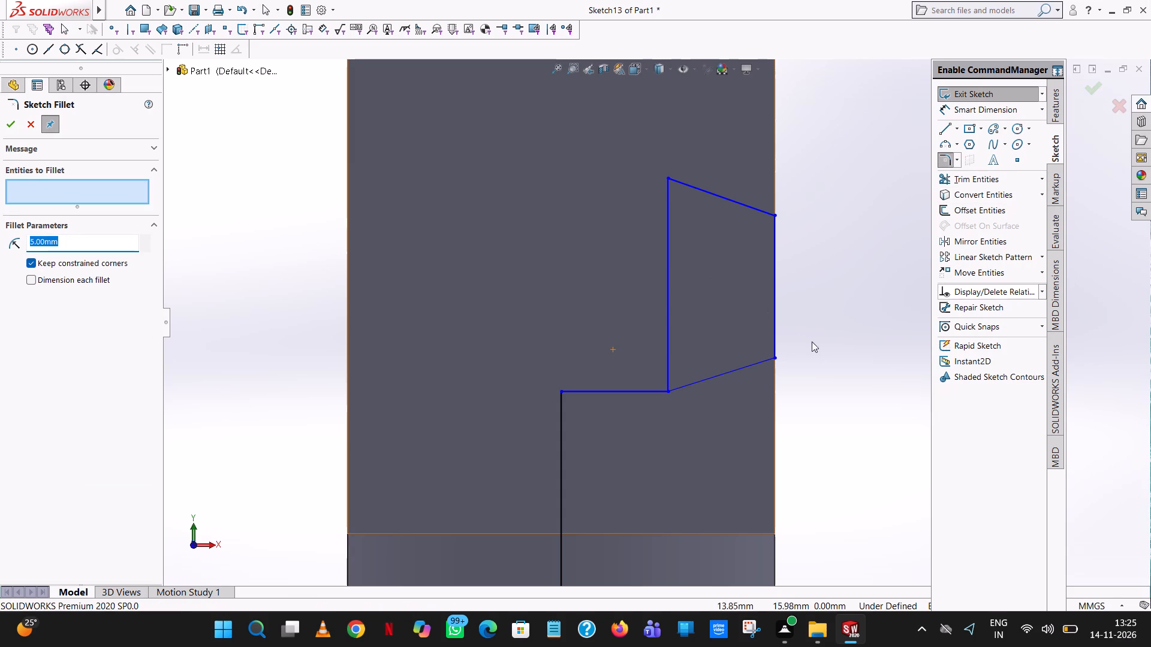
{"action": "key", "text": "2"}
{"action": "key", "text": "Return"}
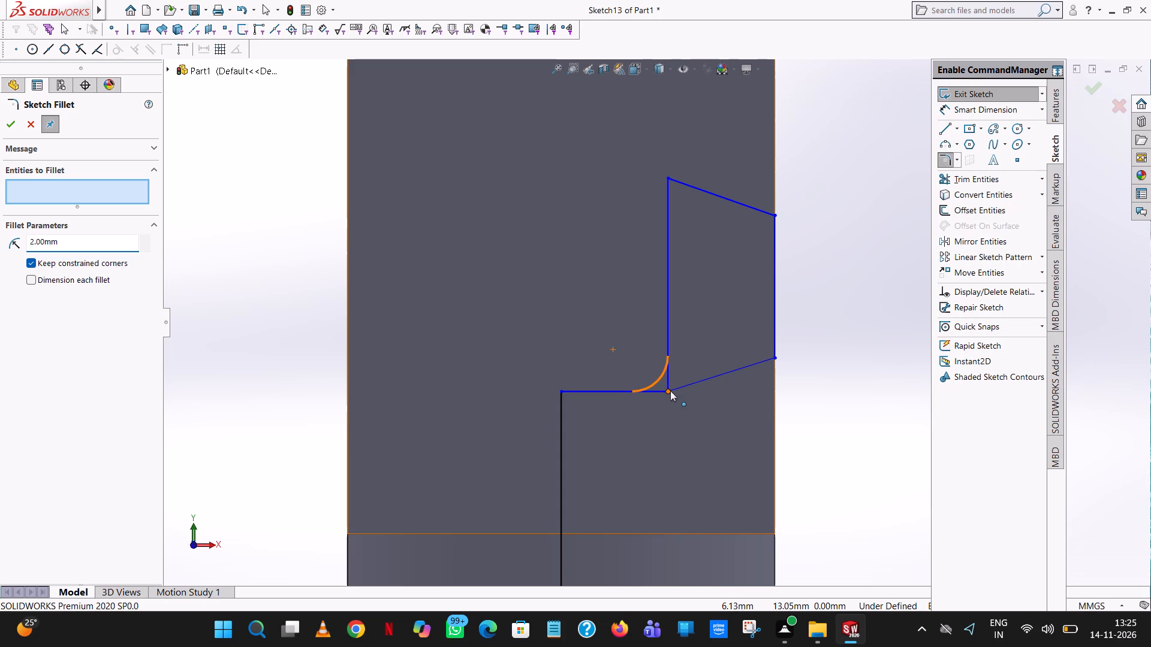
{"action": "left_click", "coordinate": [684, 182]}
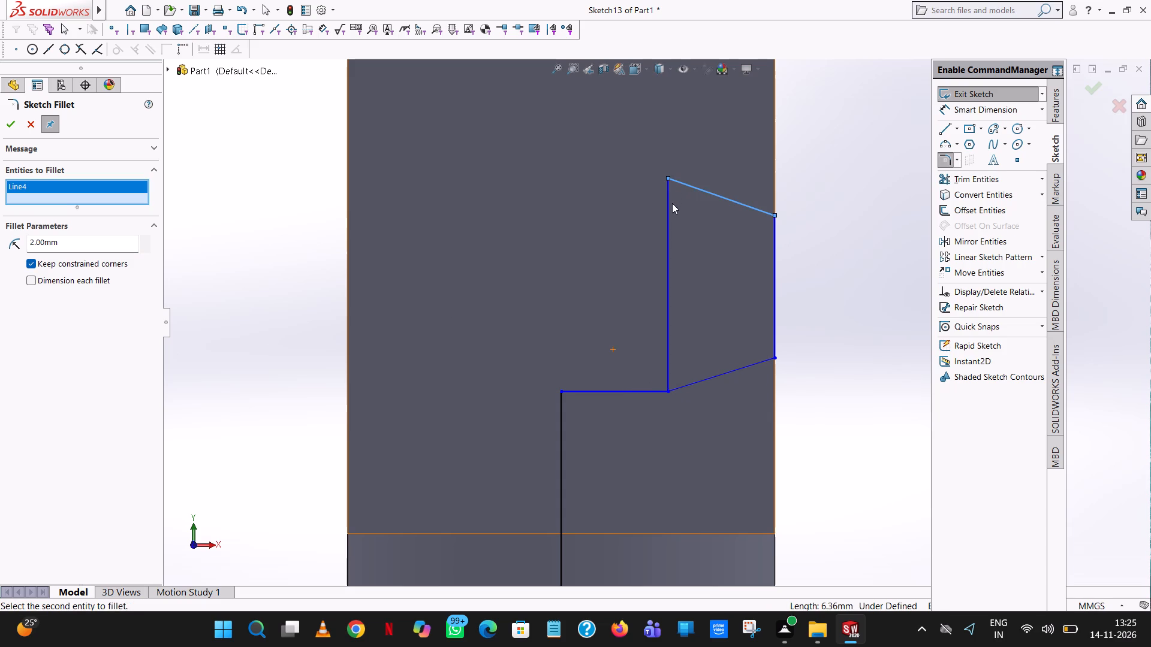
{"action": "left_click", "coordinate": [670, 205]}
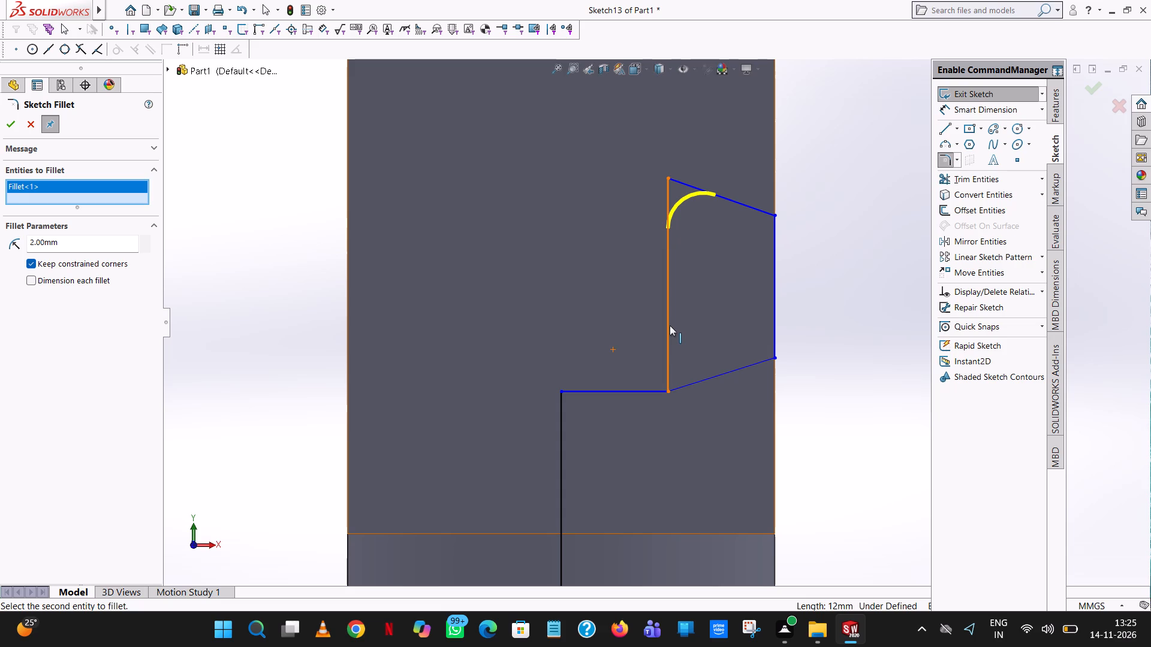
{"action": "left_click", "coordinate": [6, 126]}
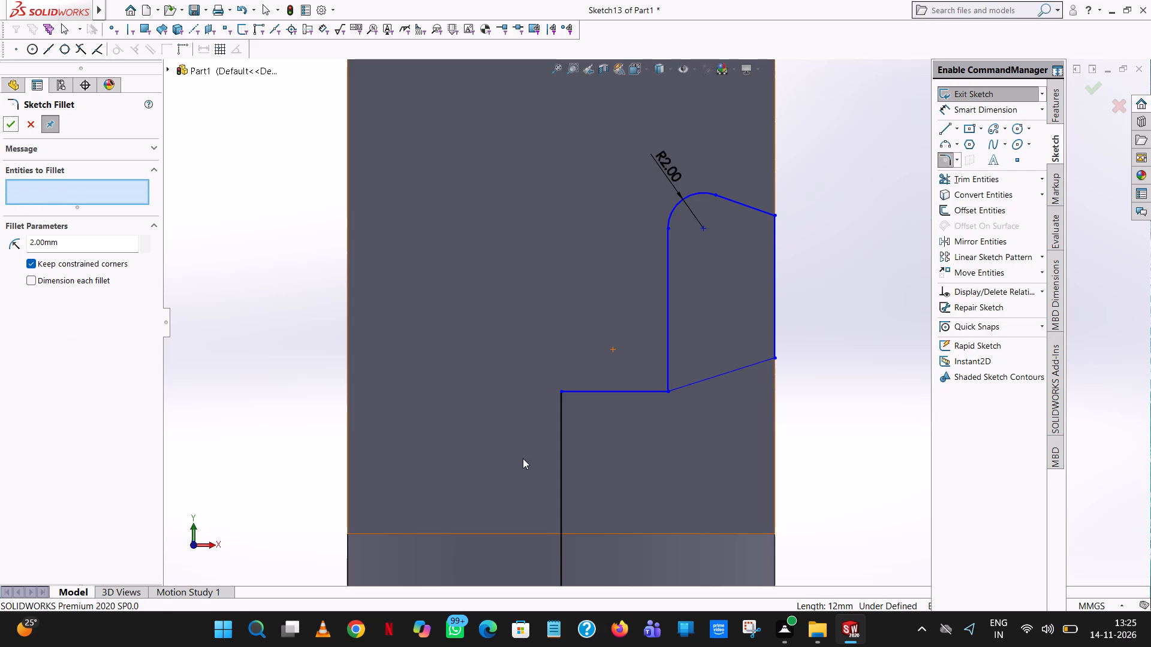
{"action": "left_click", "coordinate": [670, 332]}
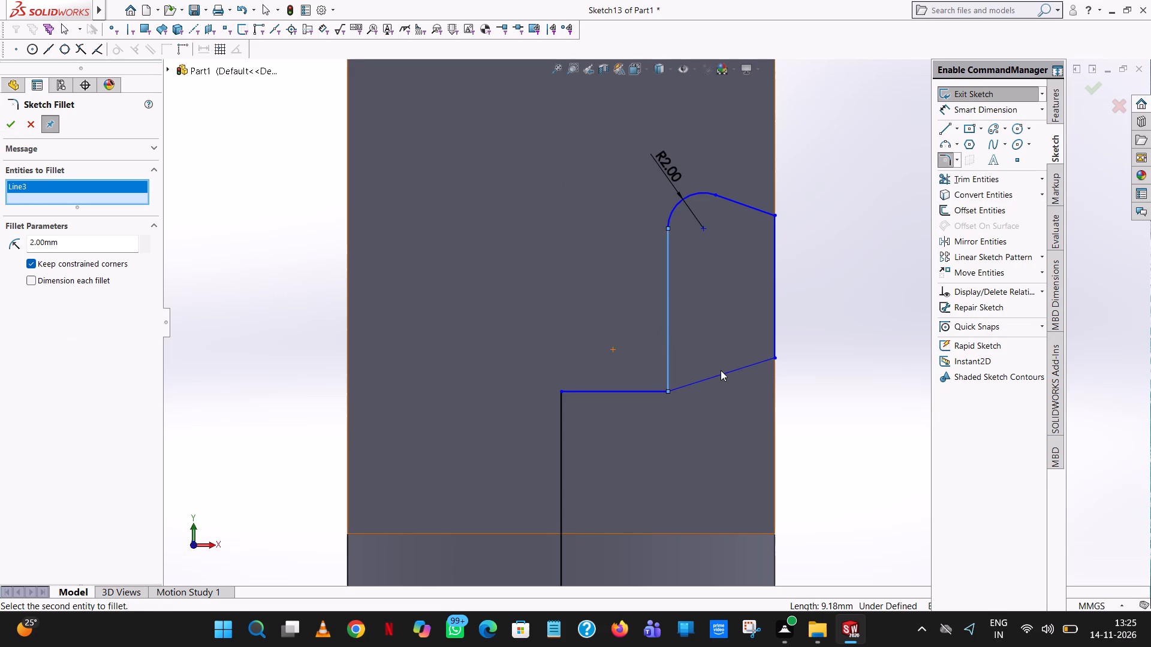
{"action": "left_click", "coordinate": [722, 372]}
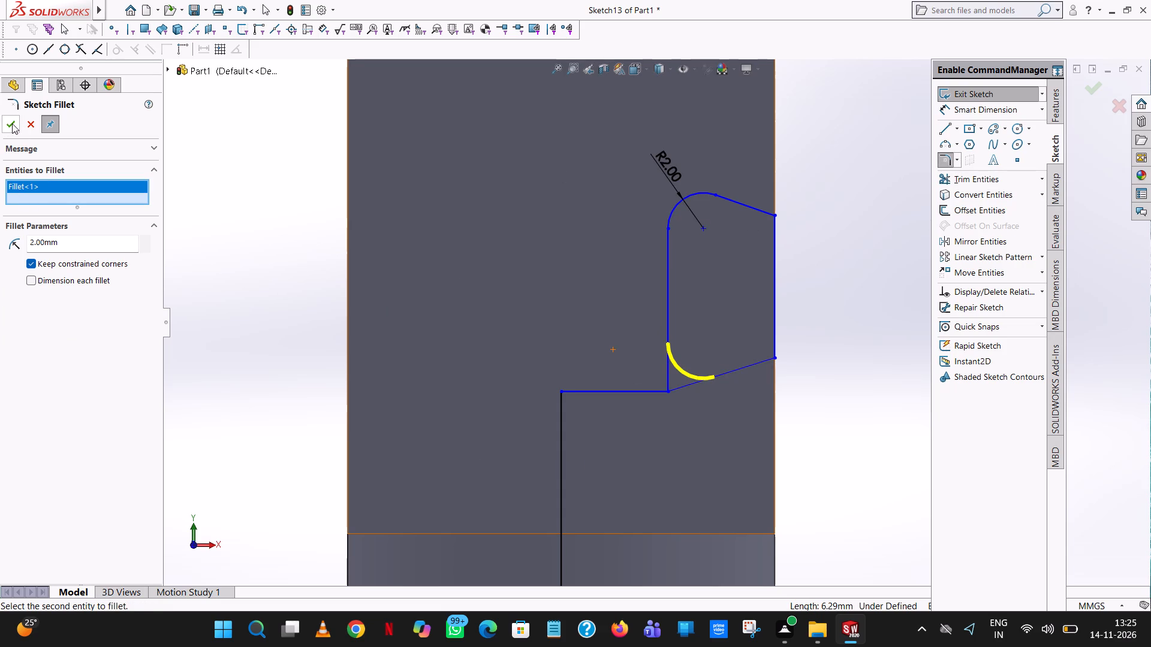
{"action": "left_click", "coordinate": [13, 123]}
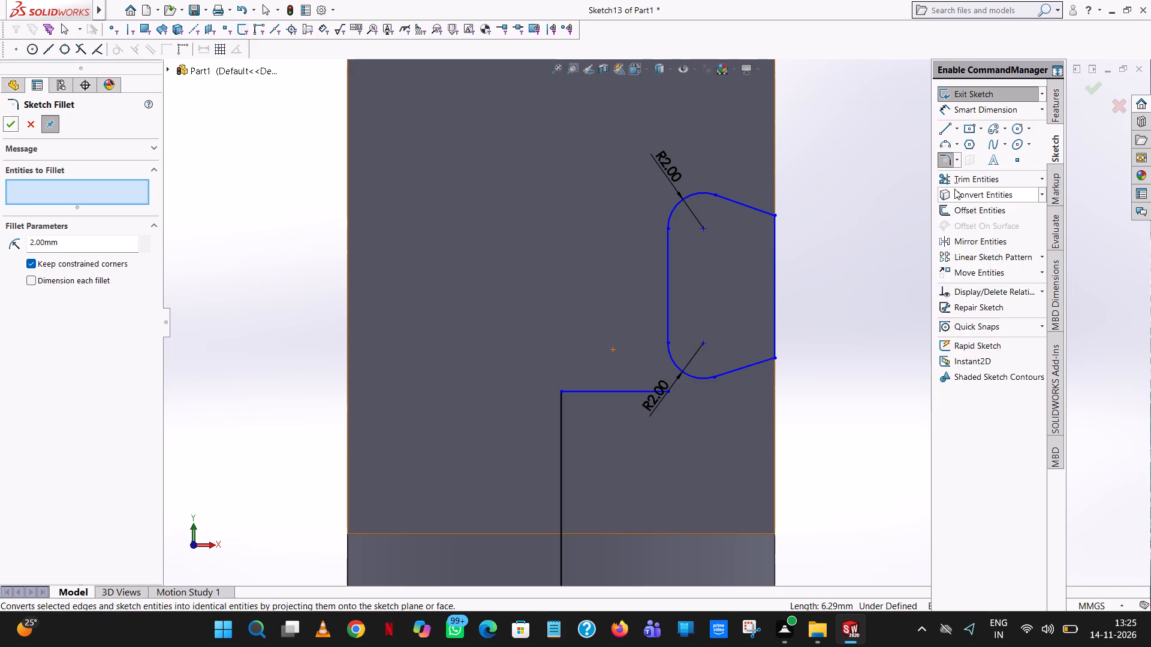
Trim away the horizontal positioning line between the centre vertical line and the notch profile.
{"action": "left_click", "coordinate": [972, 175]}
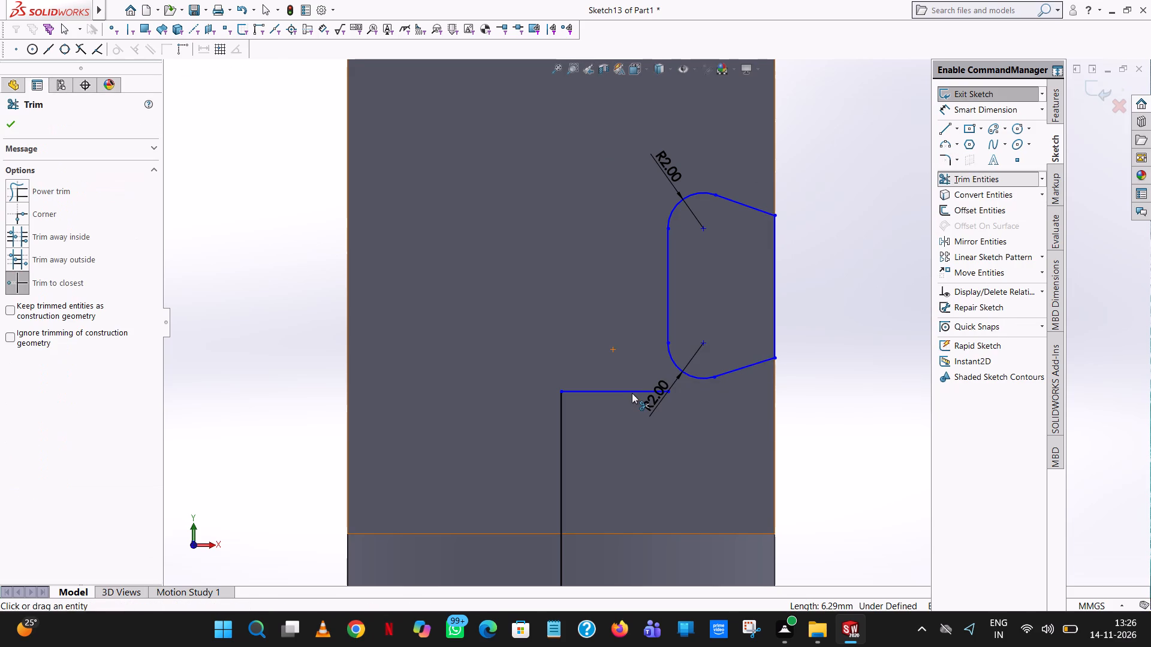
{"action": "left_click", "coordinate": [632, 393]}
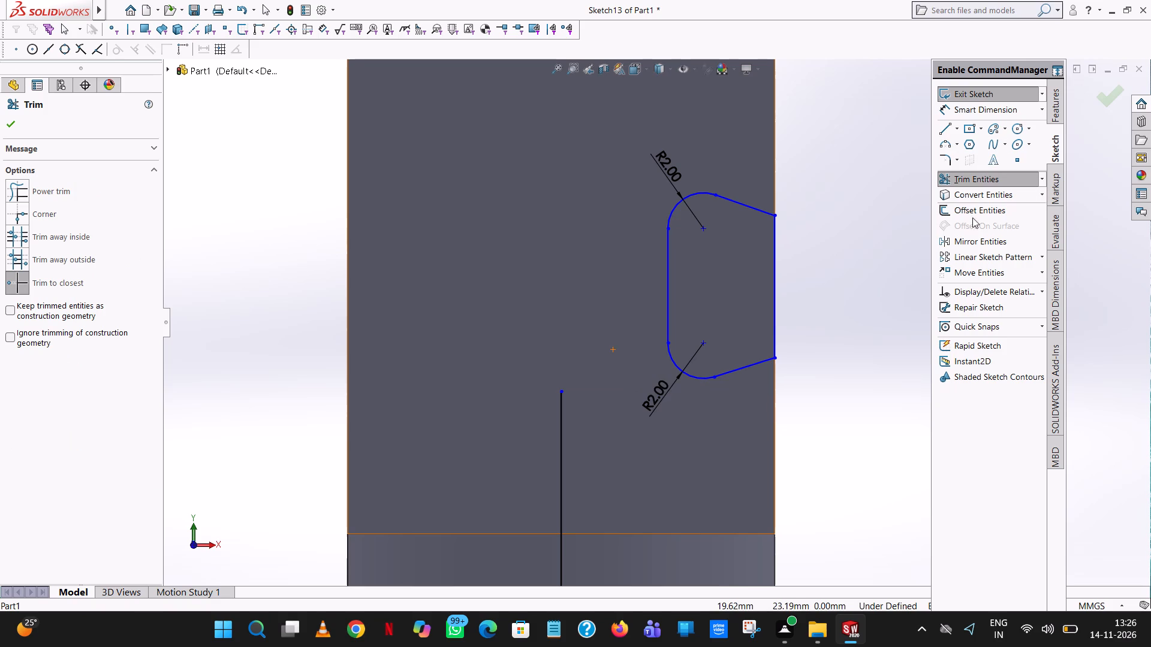
Mirror a copy of the whole notch profile, including both fillet arcs, about the vertical line rising from the origin.
{"action": "left_click", "coordinate": [974, 243]}
{"action": "left_click_drag", "start_coordinate": [878, 152], "coordinate": [878, 152]}
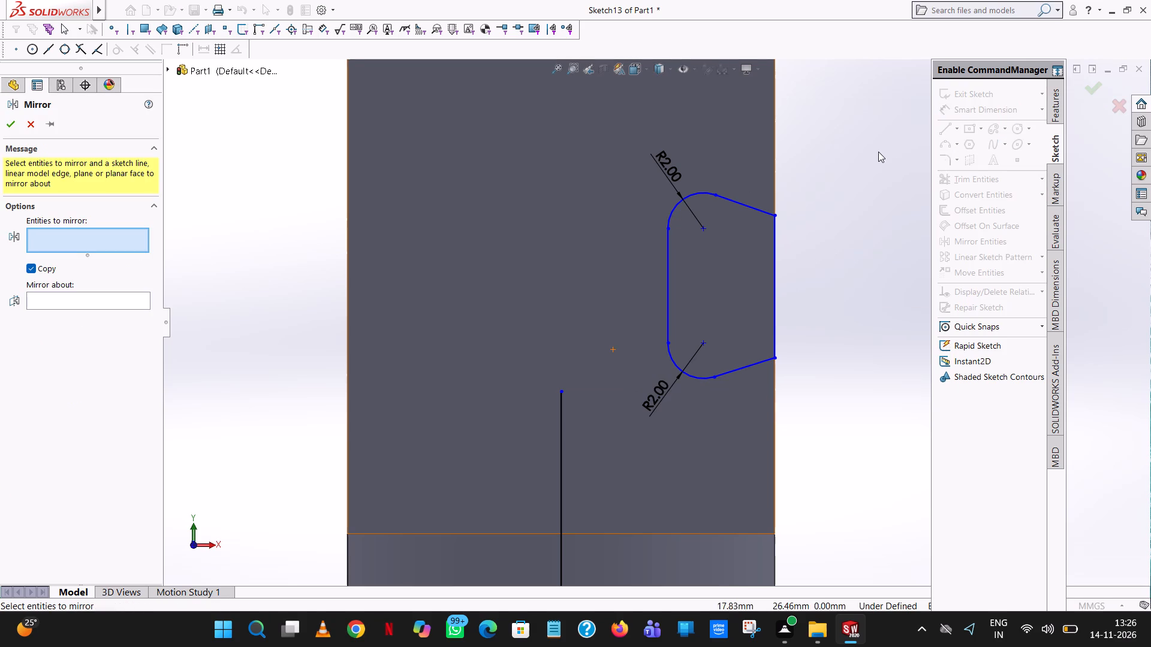
{"action": "left_click_drag", "start_coordinate": [878, 152], "coordinate": [677, 449]}
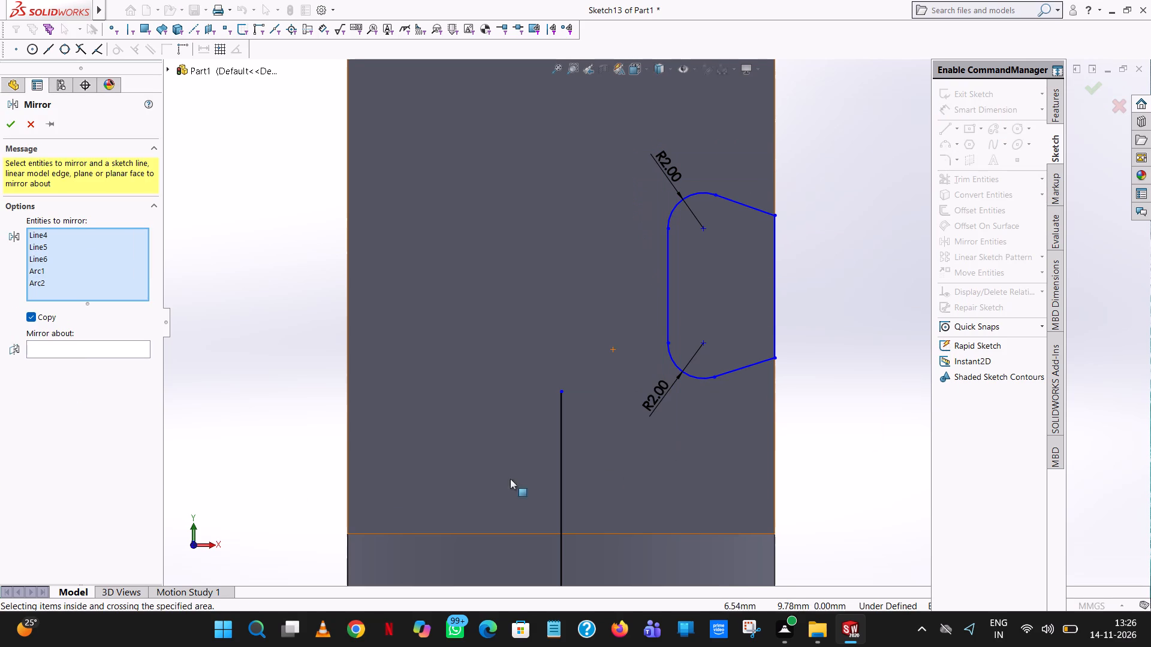
{"action": "left_click", "coordinate": [83, 349]}
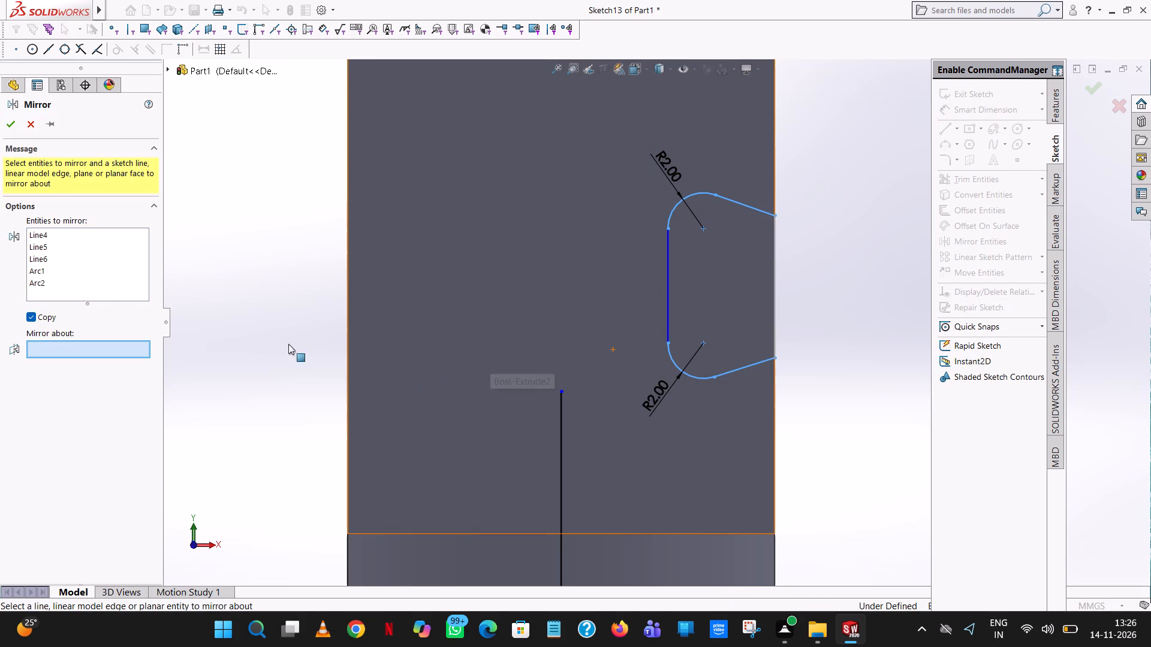
{"action": "left_click", "coordinate": [102, 295]}
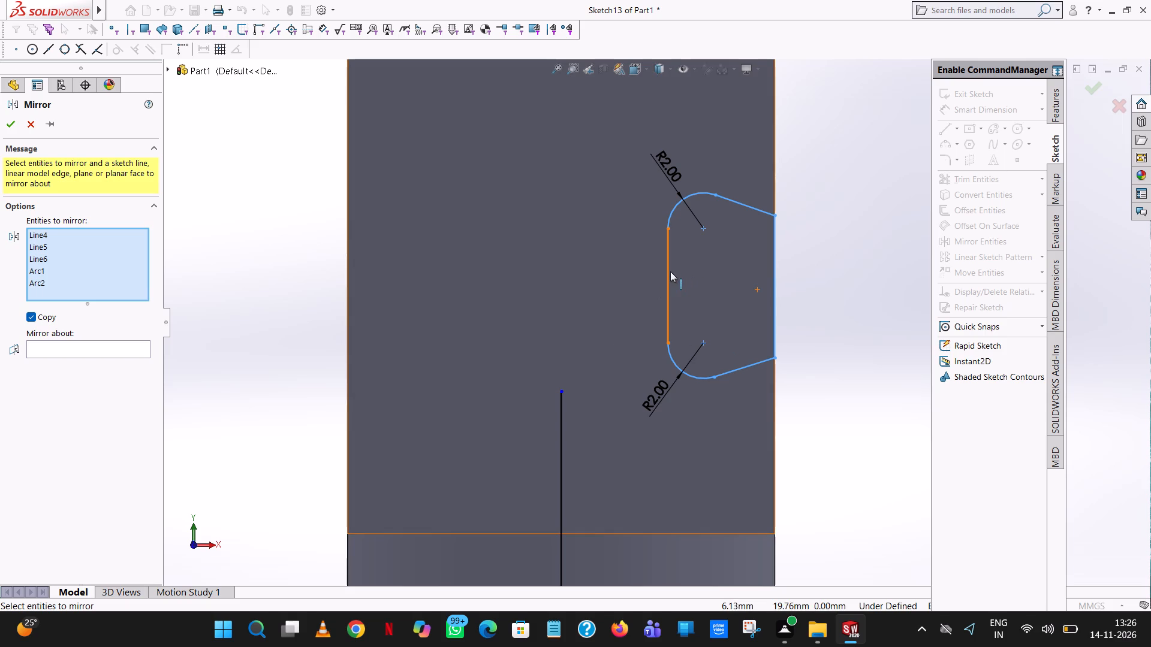
{"action": "left_click", "coordinate": [670, 271]}
{"action": "left_click", "coordinate": [117, 359]}
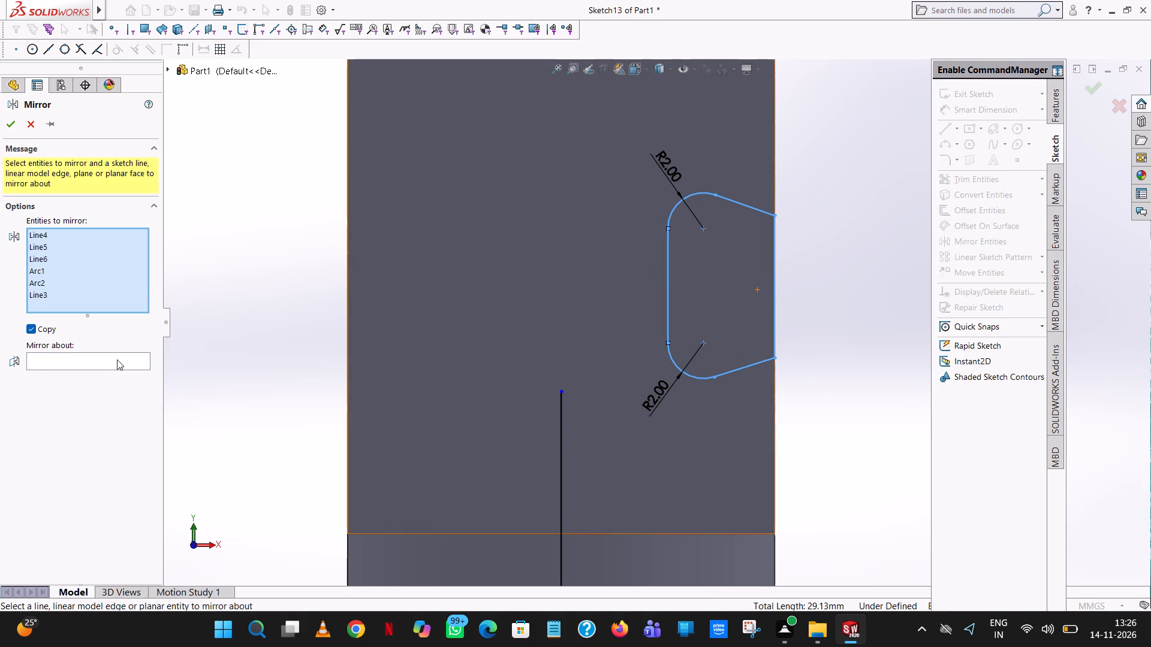
{"action": "left_click", "coordinate": [560, 430]}
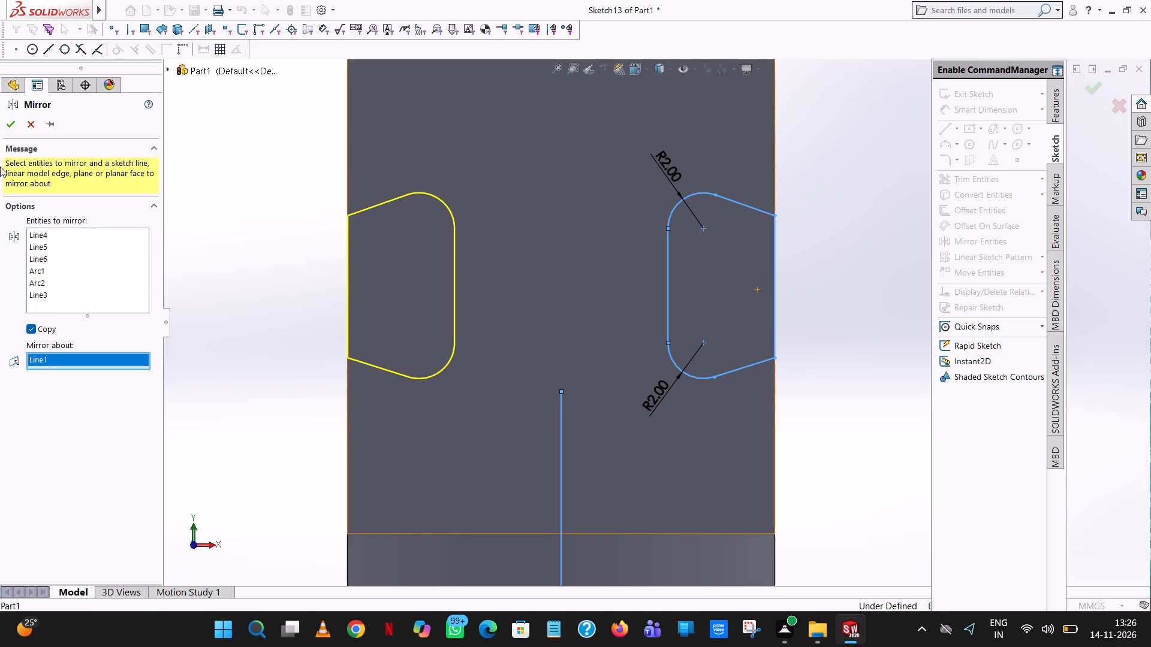
{"action": "left_click", "coordinate": [5, 123]}
{"action": "left_click", "coordinate": [258, 149]}
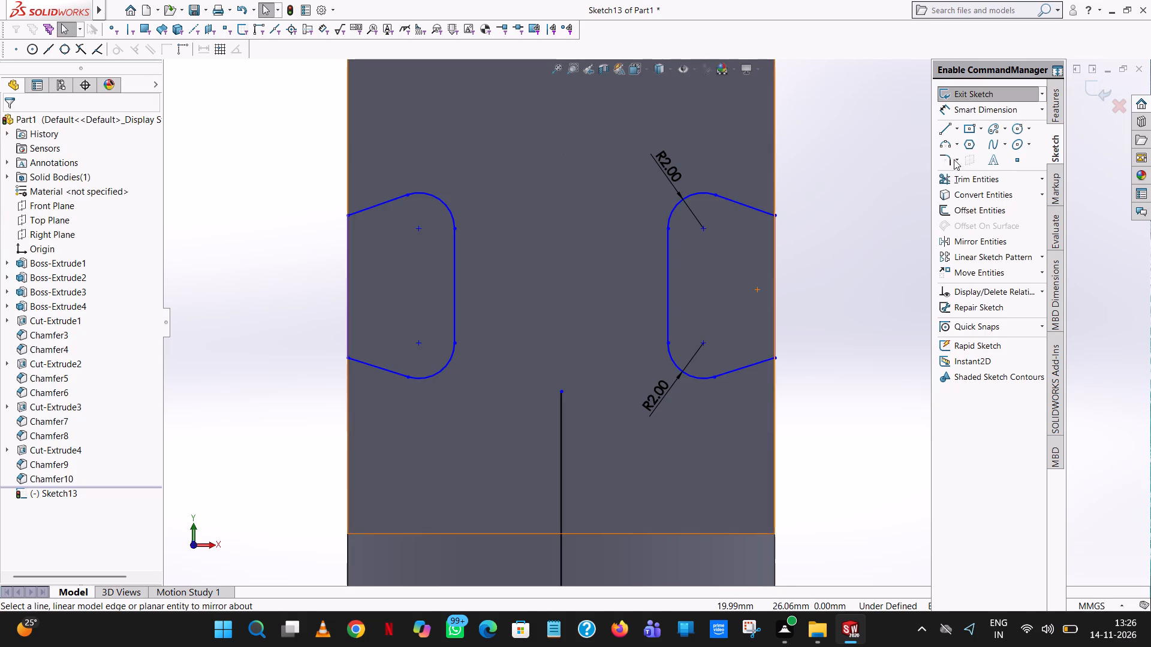
Trim away the vertical centre line rising from the origin between the two notch profiles.
{"action": "scroll", "coordinate": [842, 239], "scroll_direction": "up", "scroll_amount": 2}
{"action": "left_click", "coordinate": [967, 170]}
{"action": "left_click", "coordinate": [965, 174]}
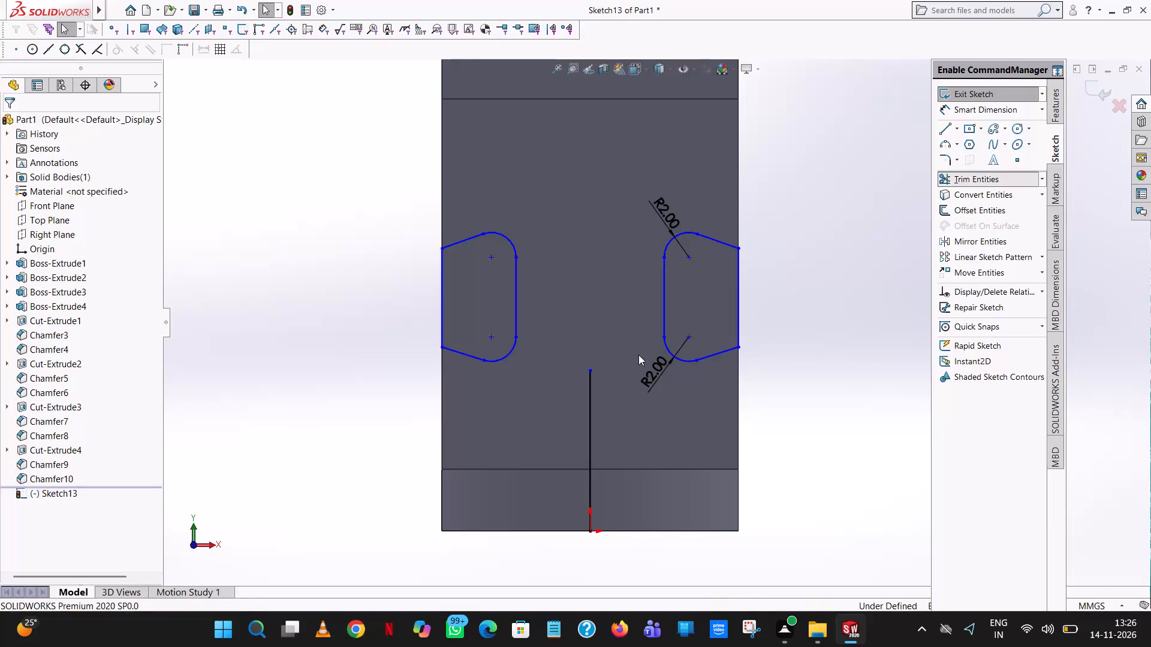
{"action": "left_click", "coordinate": [590, 440]}
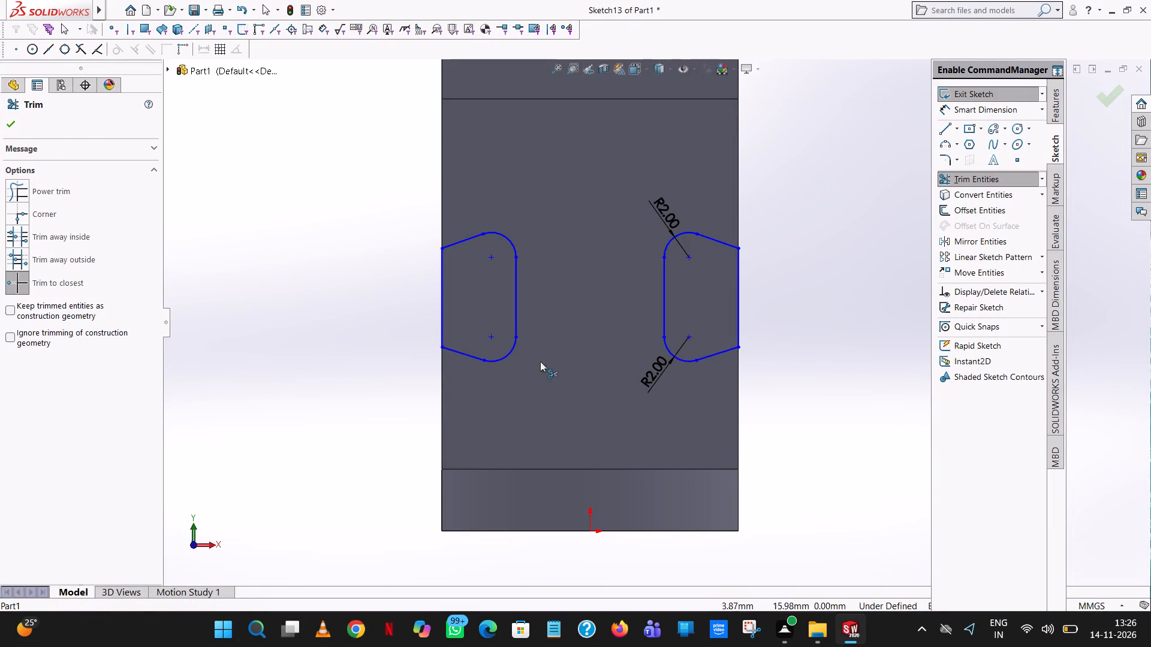
{"action": "left_click", "coordinate": [11, 119]}
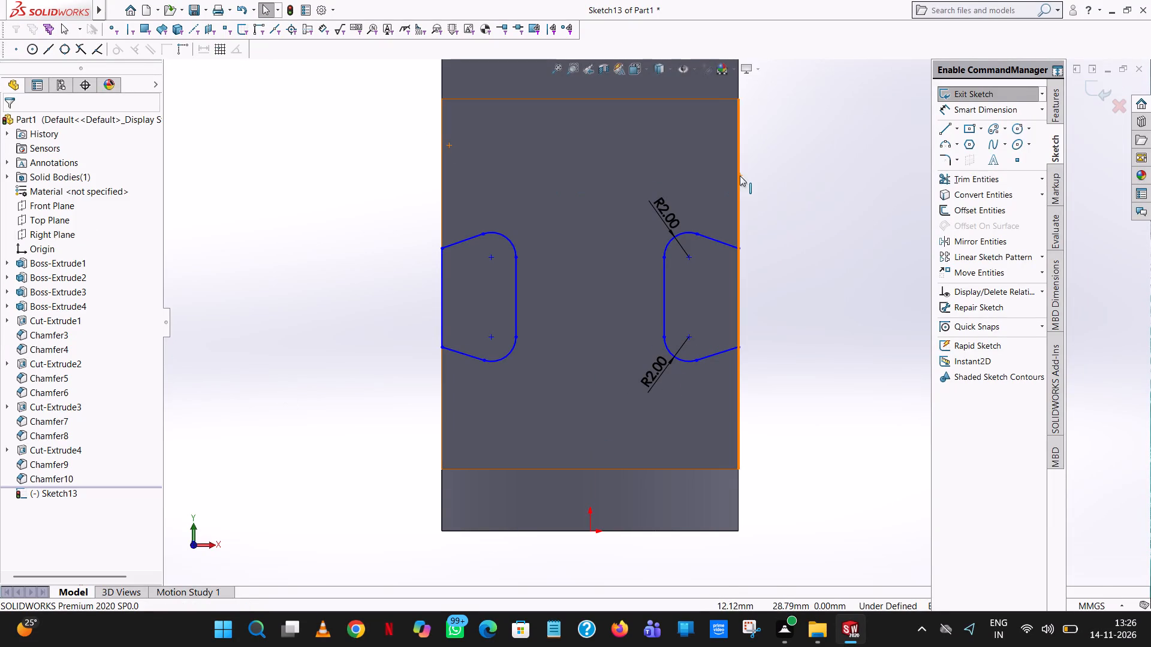
Dimension the lower fillet centre of the right-hand notch horizontally and vertically from the origin, keeping the sizes as drawn.
{"action": "left_click", "coordinate": [987, 106]}
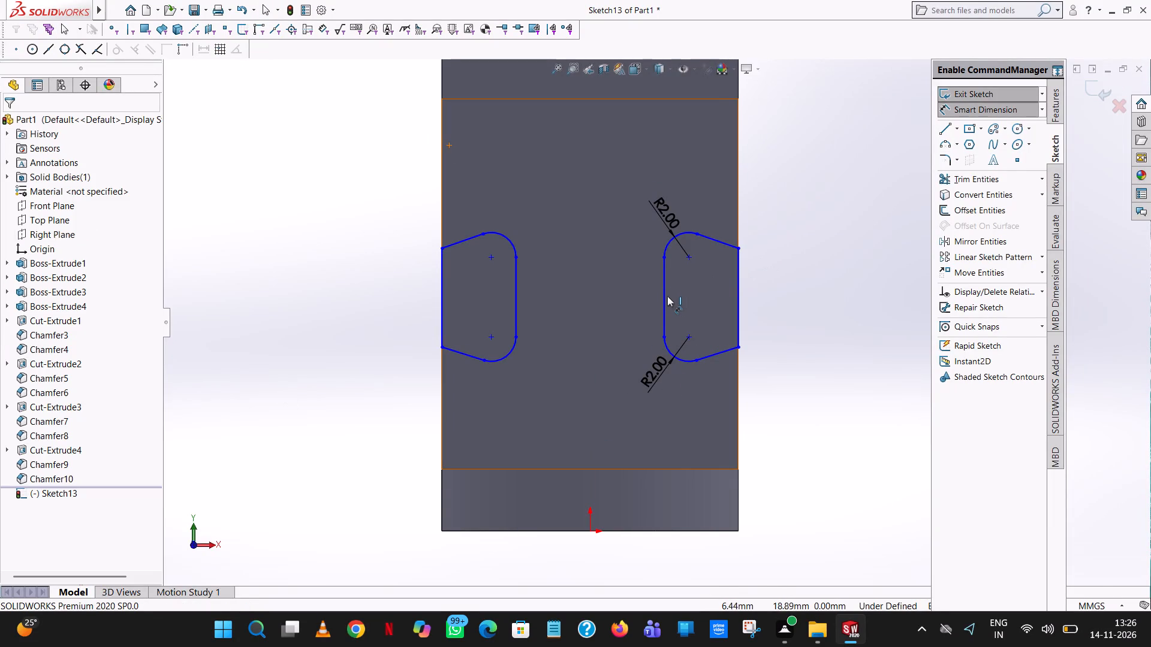
{"action": "left_click", "coordinate": [689, 335]}
{"action": "left_click", "coordinate": [592, 530]}
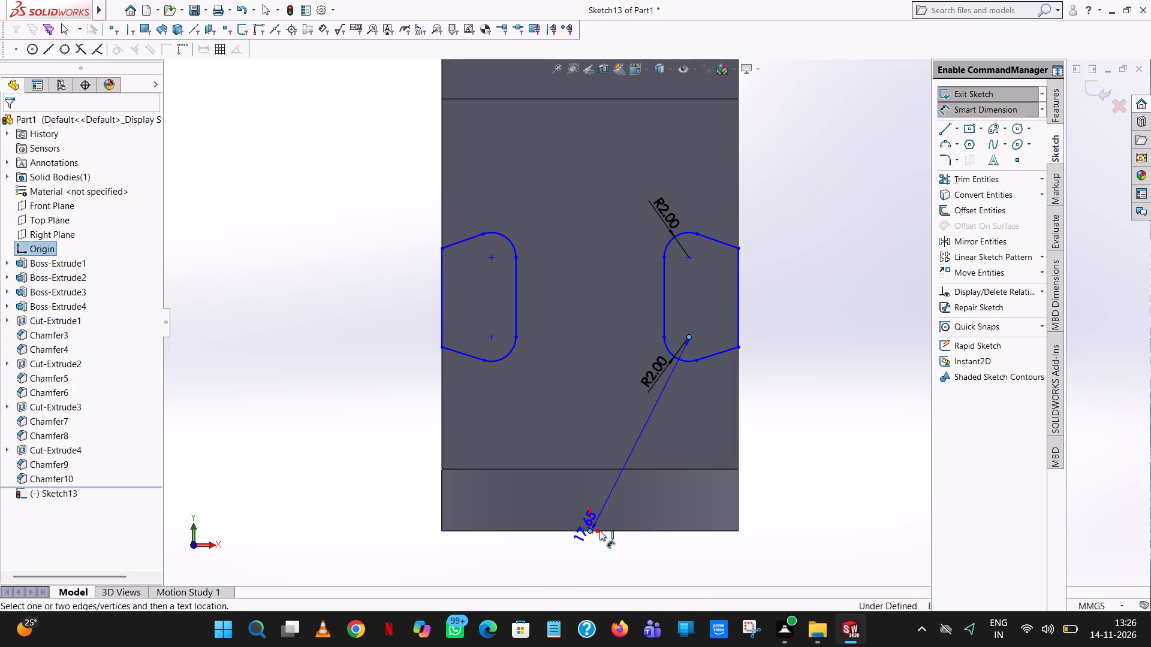
{"action": "left_click", "coordinate": [663, 560]}
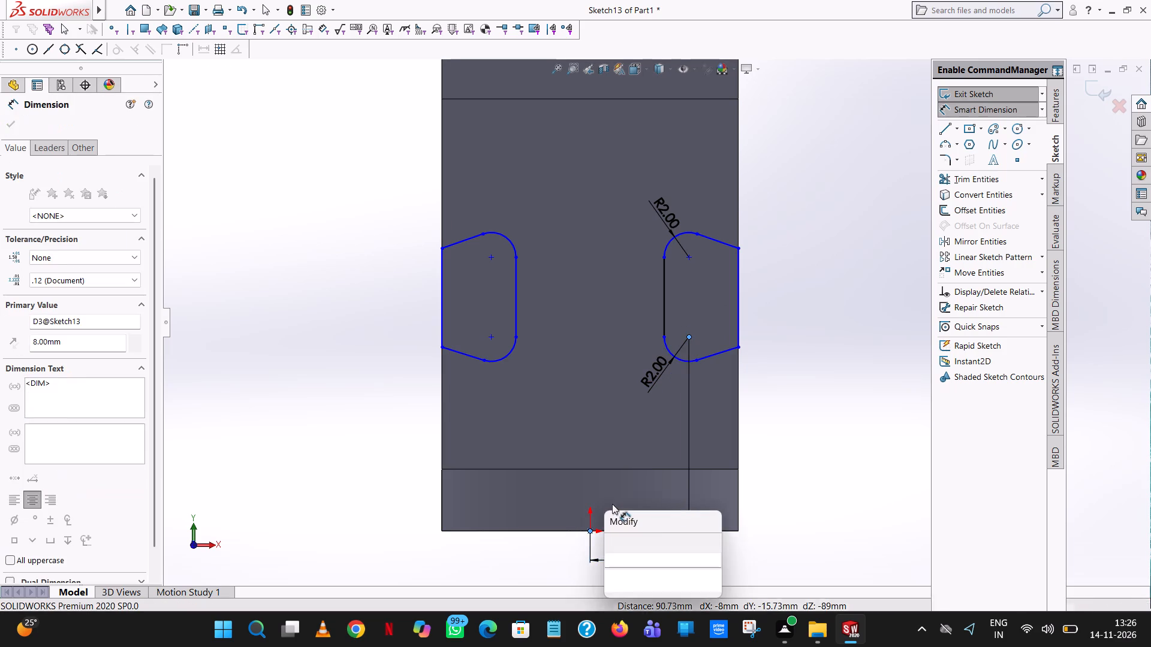
{"action": "left_click", "coordinate": [613, 543]}
{"action": "left_click", "coordinate": [803, 404]}
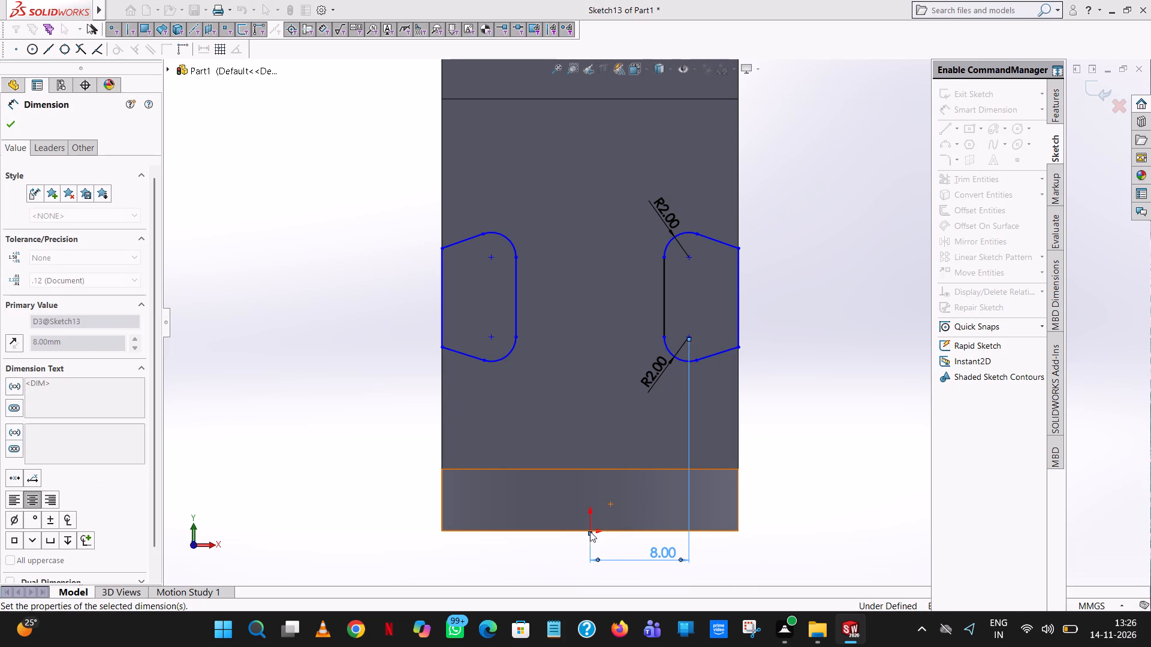
{"action": "left_click", "coordinate": [590, 529]}
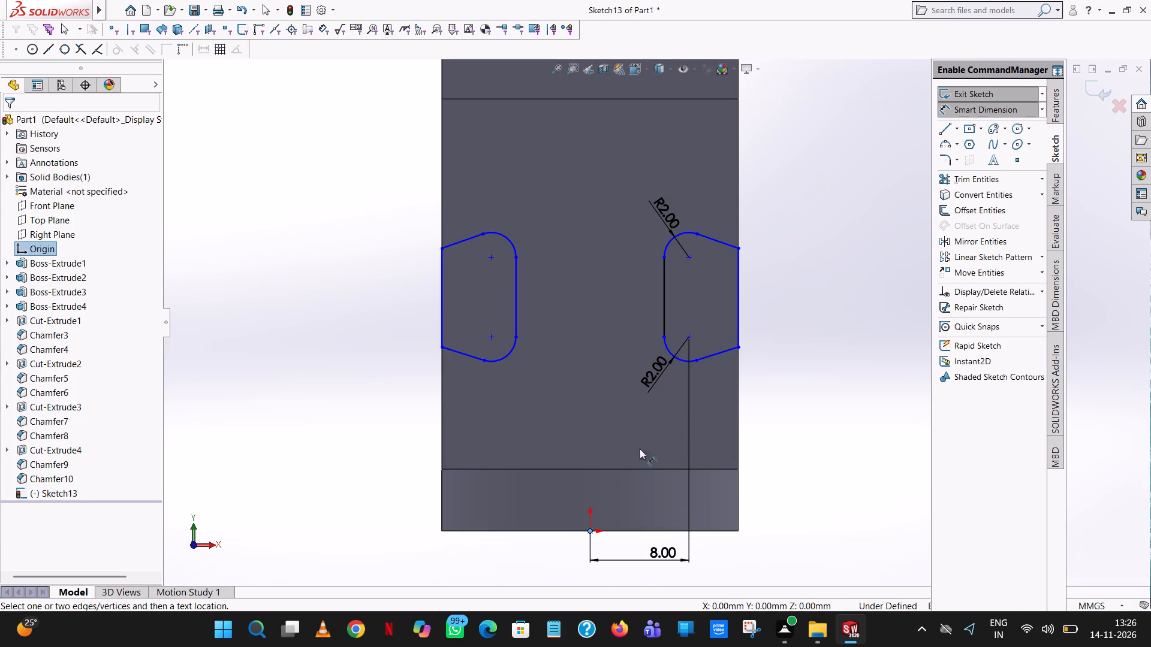
{"action": "left_click", "coordinate": [687, 337]}
{"action": "left_click", "coordinate": [819, 378]}
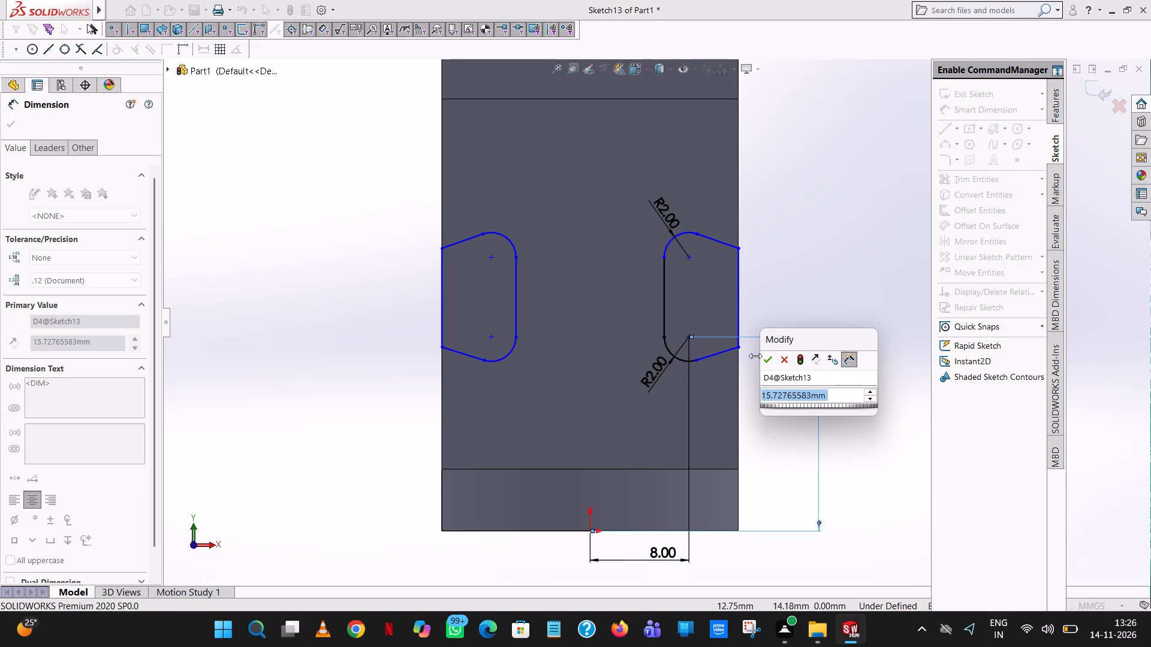
{"action": "left_click", "coordinate": [770, 357]}
{"action": "left_click", "coordinate": [790, 281]}
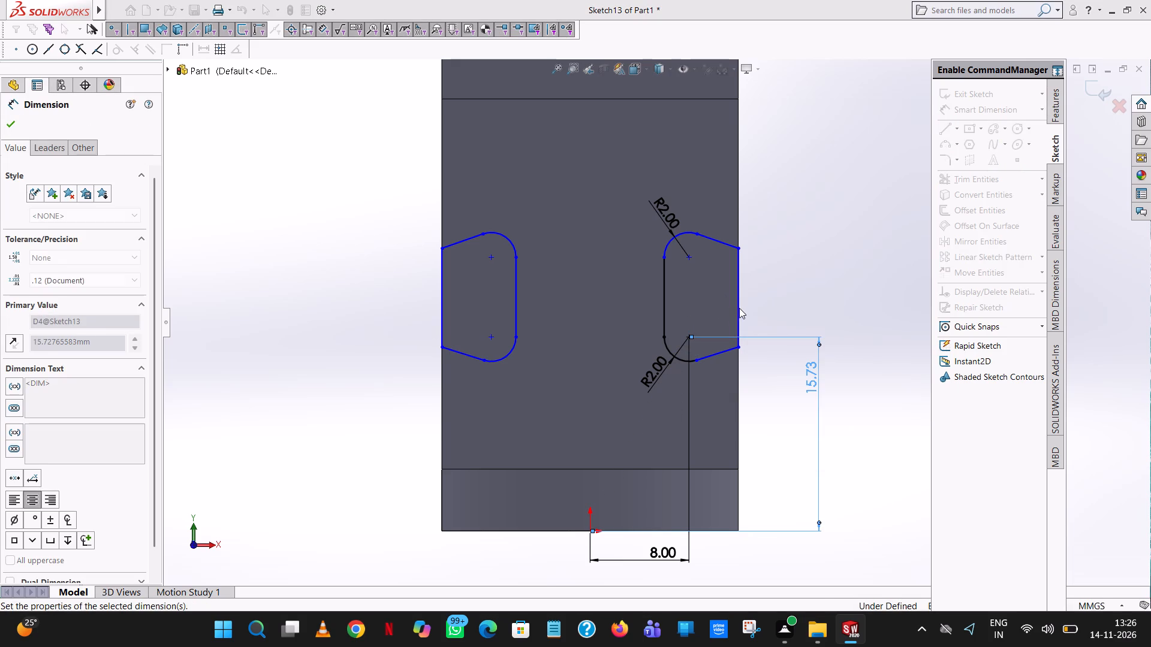
Dimension the horizontal distance between the right-hand notch's outer vertical line and the part's left edge, keeping it as drawn.
{"action": "left_click", "coordinate": [741, 307]}
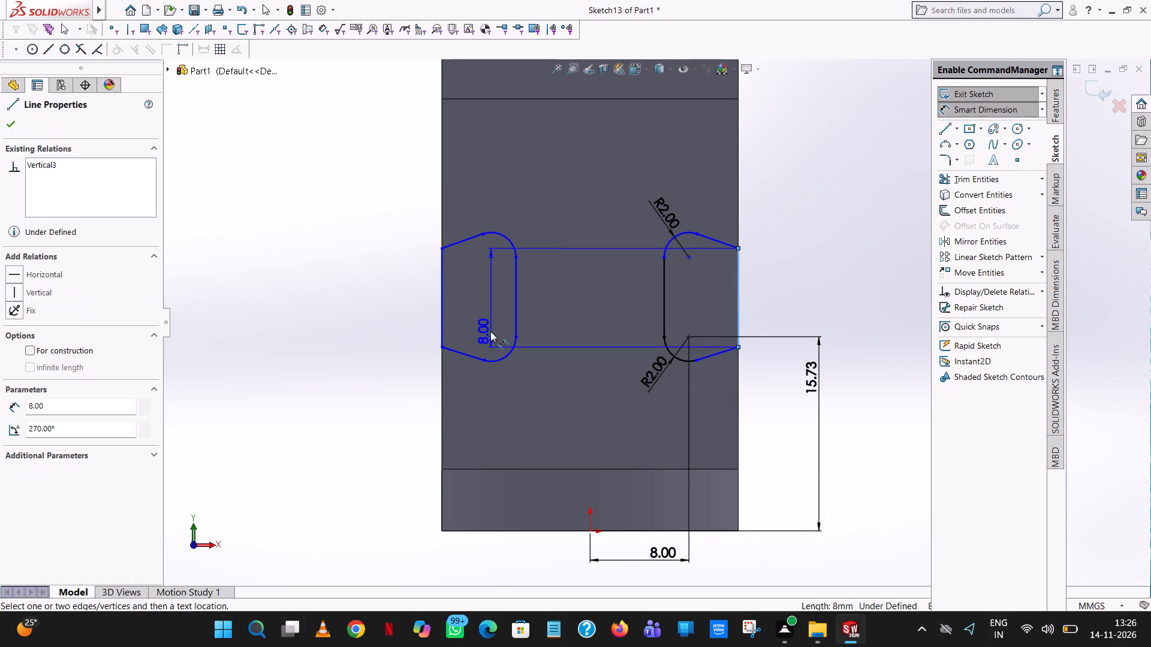
{"action": "left_click", "coordinate": [441, 367]}
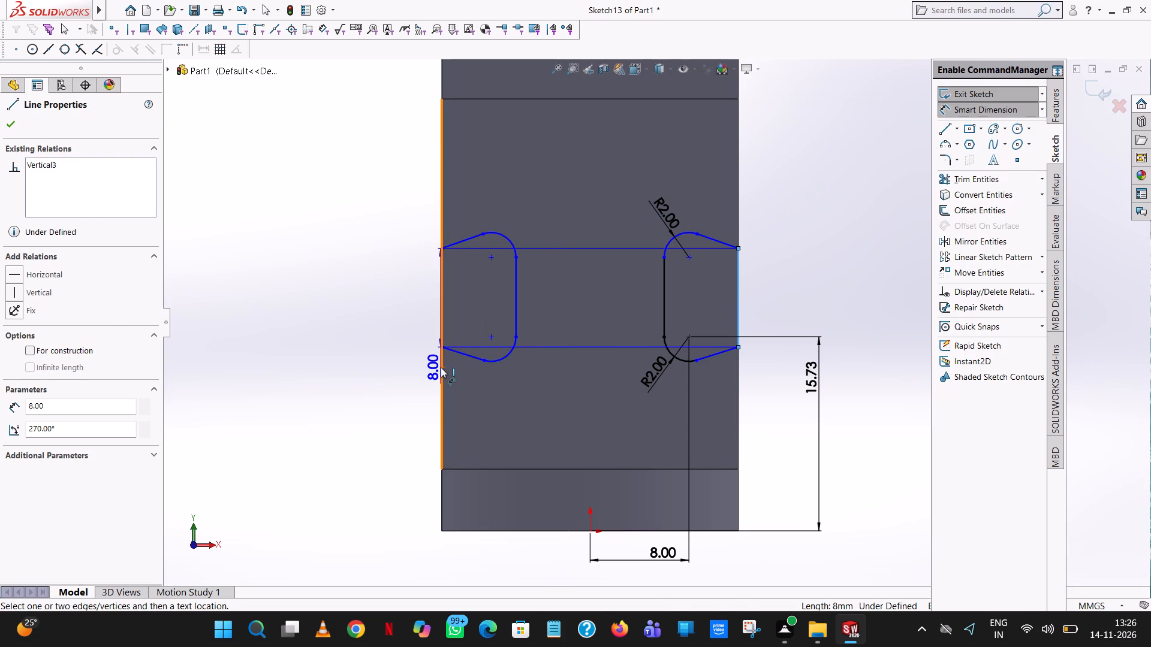
{"action": "left_click", "coordinate": [577, 558]}
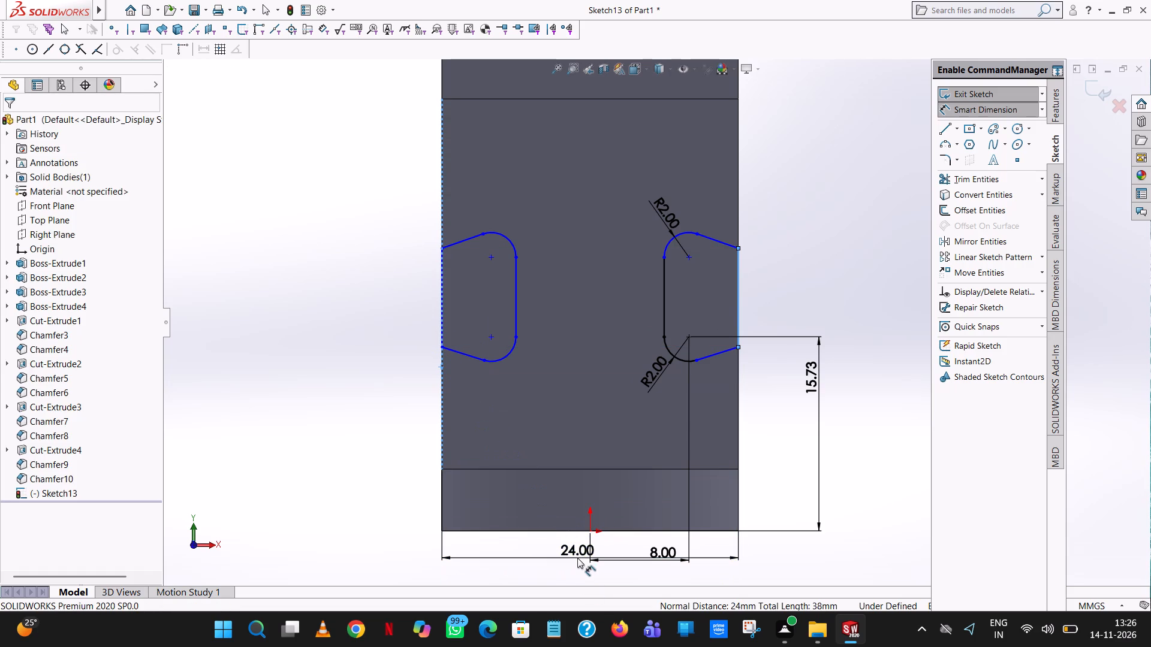
{"action": "left_click", "coordinate": [525, 538]}
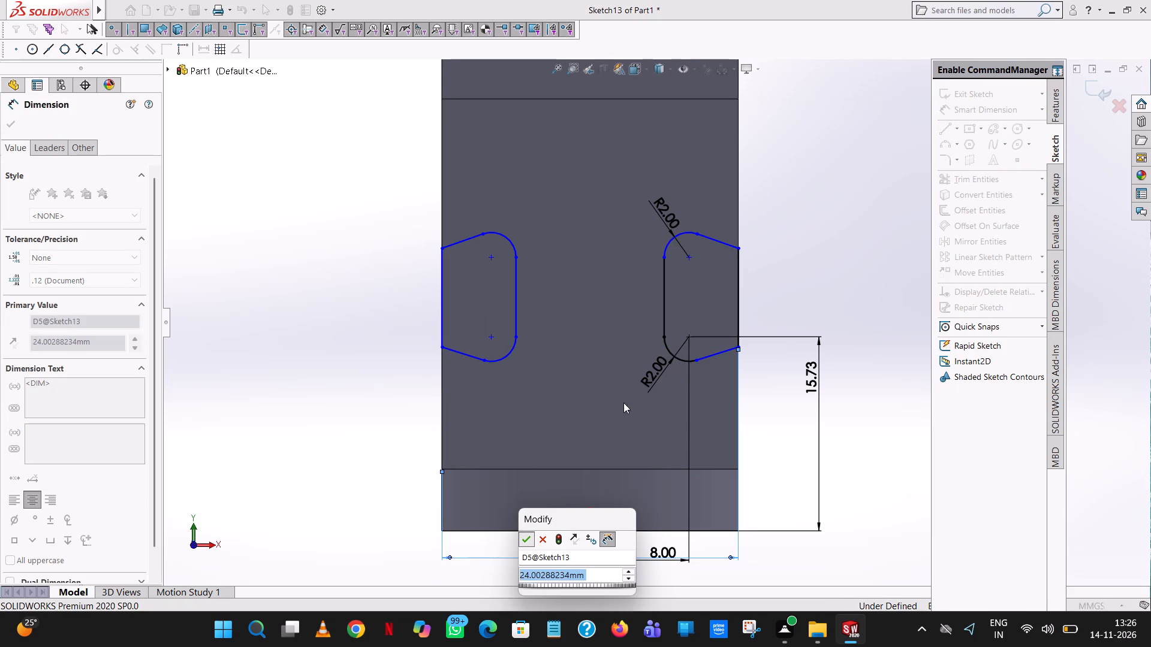
{"action": "left_click", "coordinate": [815, 210]}
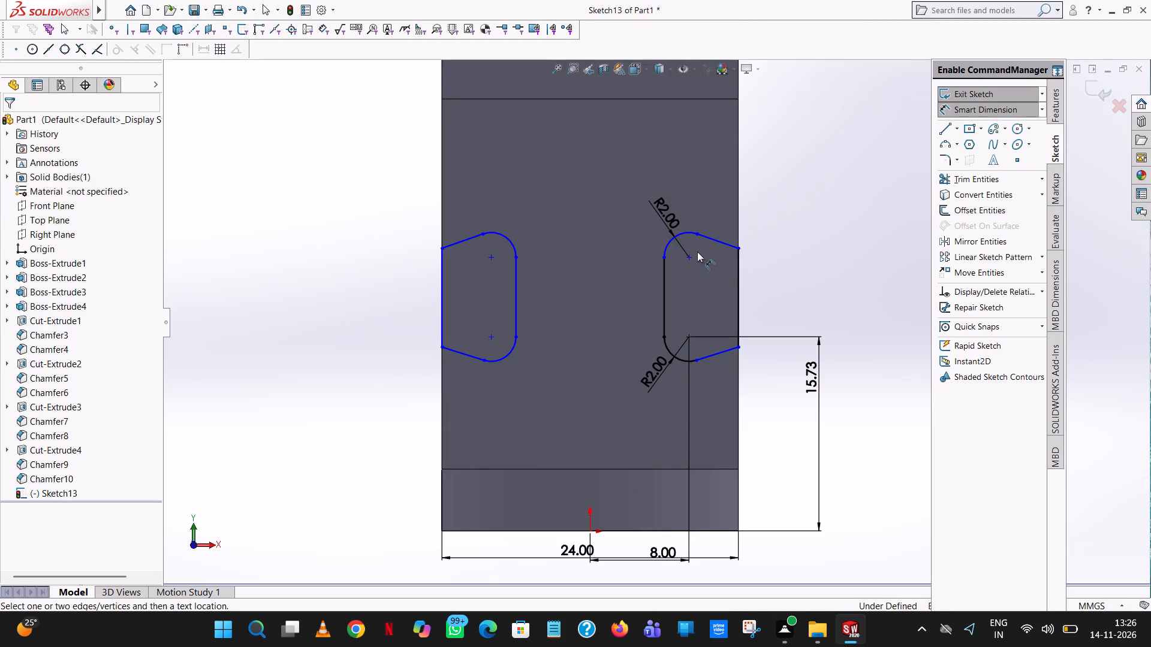
Dimension the vertical distance from the origin to the right-hand notch's upper fillet centre, keeping it as drawn.
{"action": "left_click", "coordinate": [689, 257]}
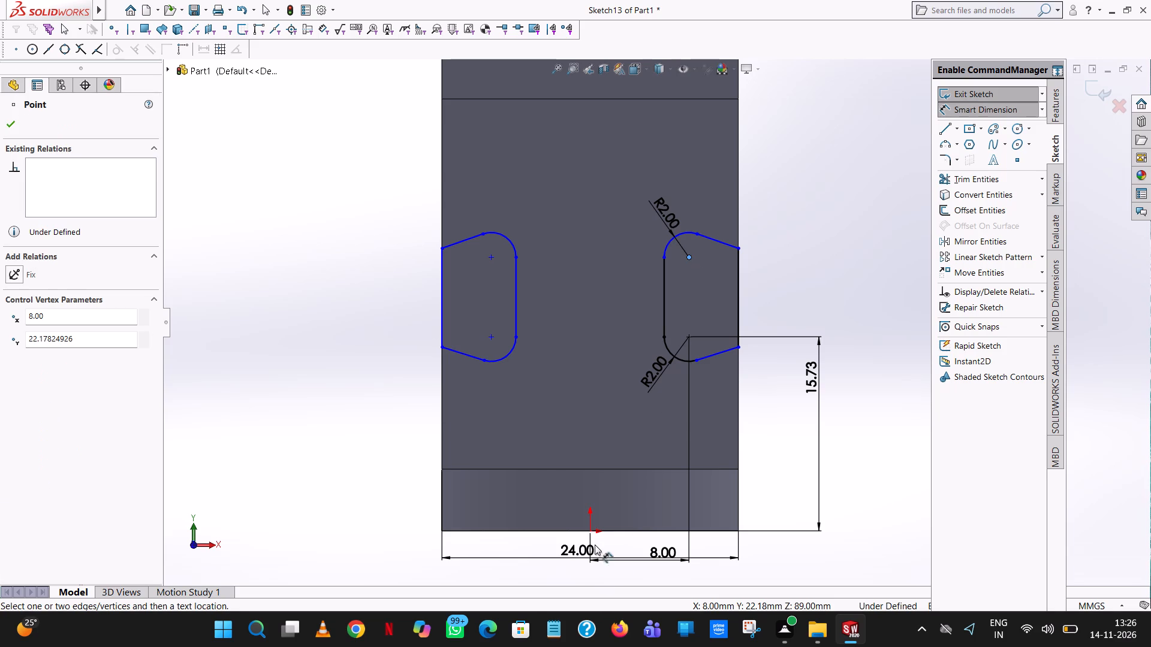
{"action": "left_click", "coordinate": [589, 529]}
{"action": "left_click", "coordinate": [845, 355]}
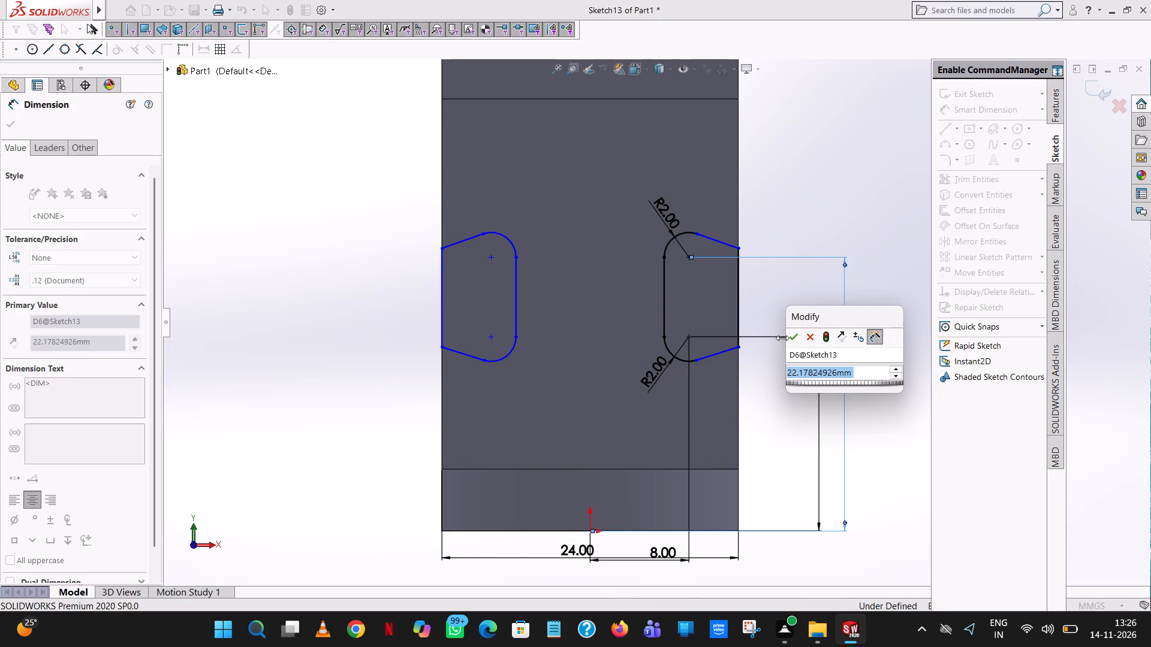
{"action": "left_click", "coordinate": [793, 337]}
{"action": "left_click", "coordinate": [870, 192]}
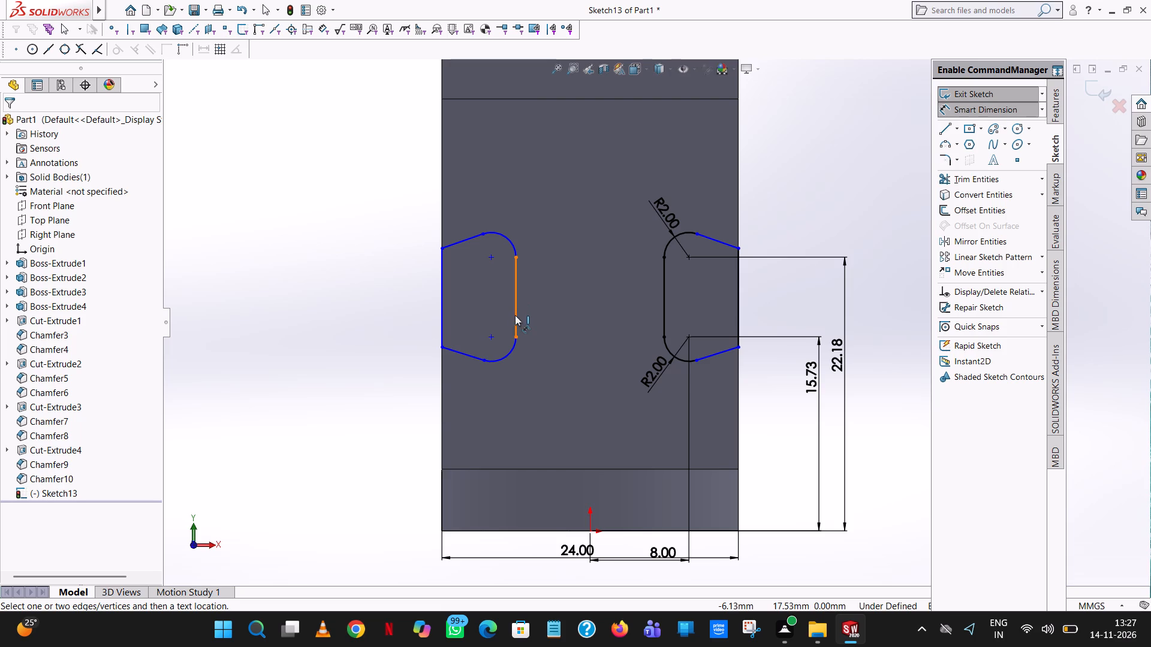
Dimension the horizontal distance between the inner vertical lines of the two notches, keeping it as drawn.
{"action": "left_click", "coordinate": [516, 316]}
{"action": "left_click", "coordinate": [664, 314]}
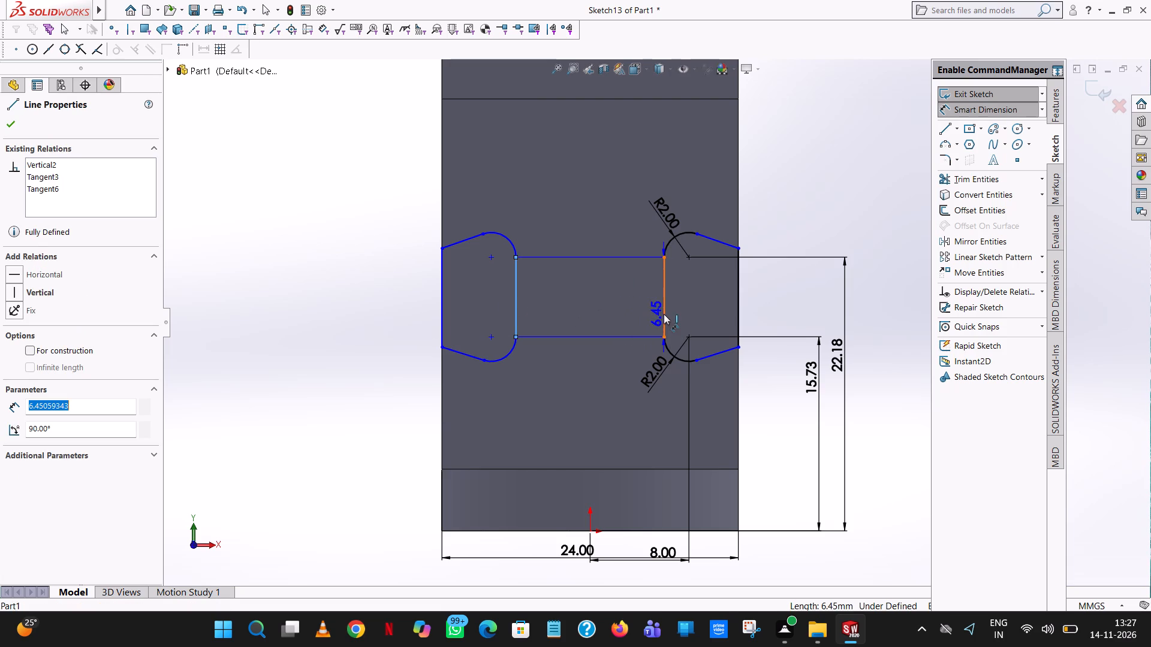
{"action": "left_click", "coordinate": [574, 140]}
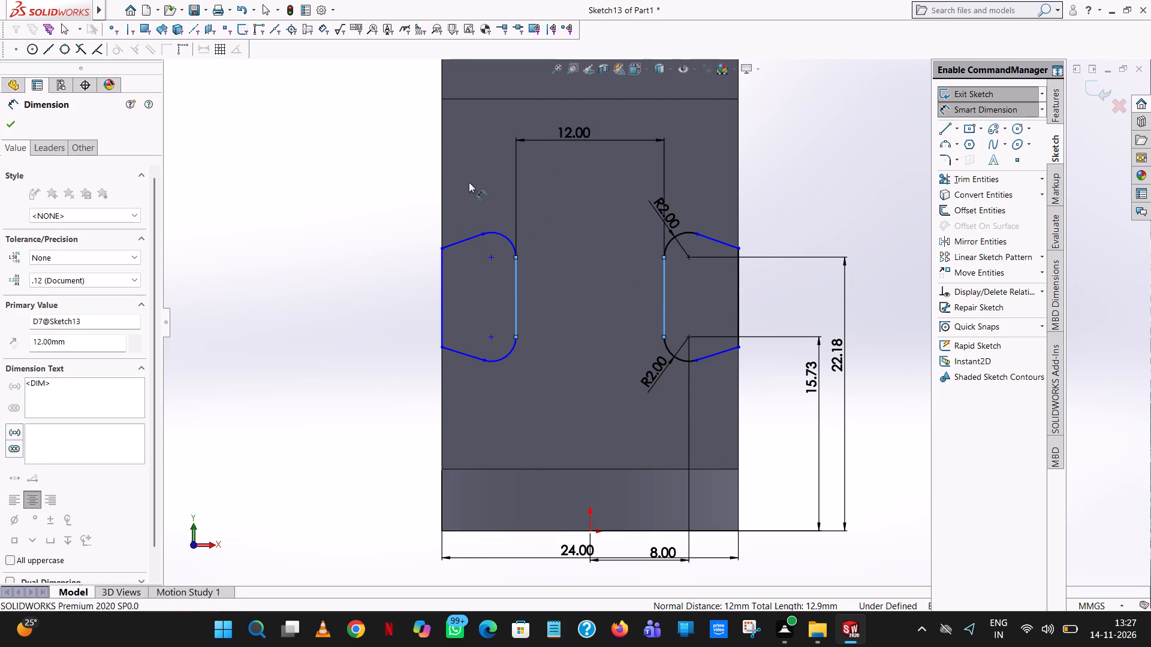
{"action": "left_click", "coordinate": [521, 120]}
{"action": "left_click", "coordinate": [328, 173]}
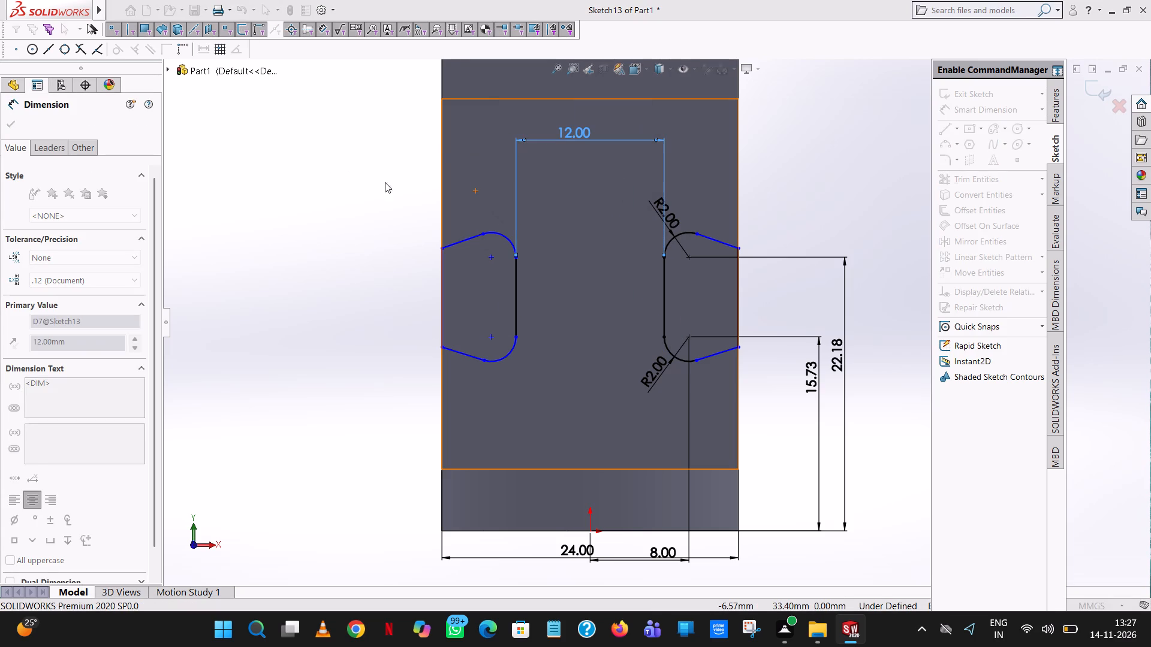
Dimension the radius of the left-hand notch's upper fillet arc, keeping it as drawn.
{"action": "left_click", "coordinate": [507, 238]}
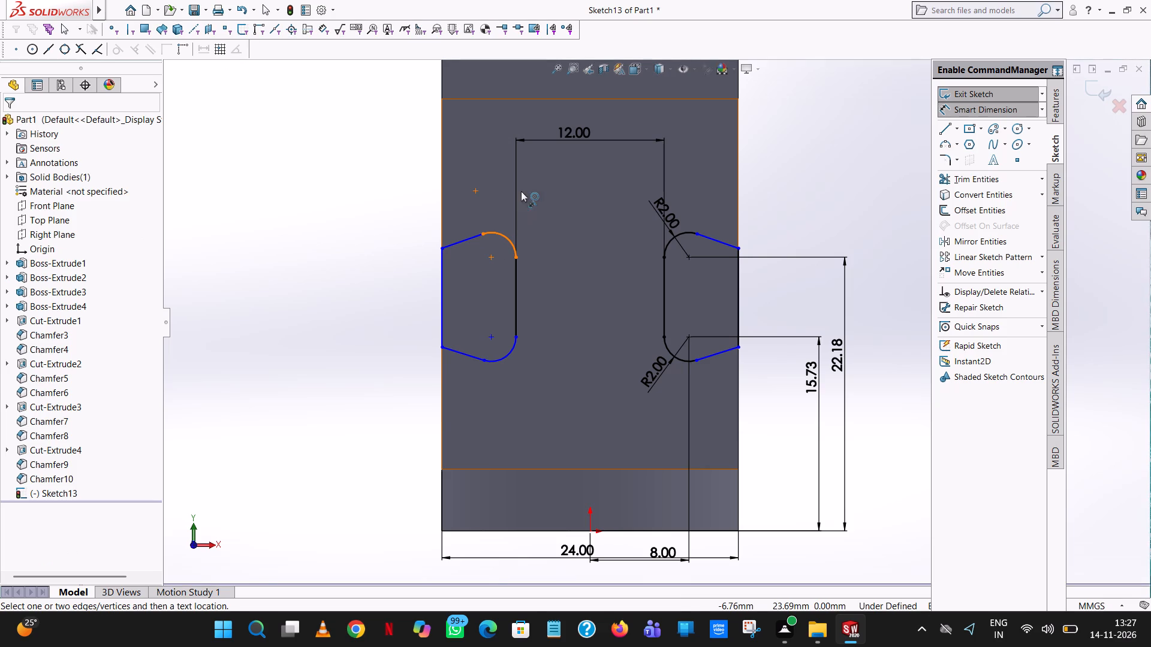
{"action": "left_click", "coordinate": [529, 176]}
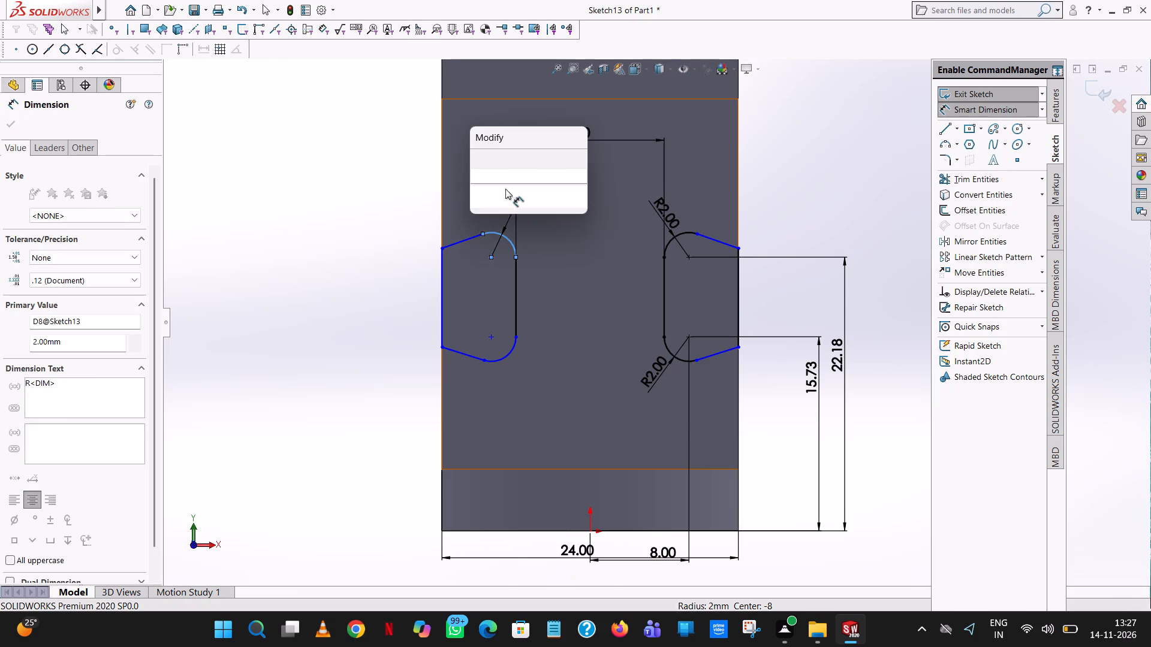
{"action": "left_click", "coordinate": [475, 152]}
{"action": "left_click_drag", "start_coordinate": [338, 192], "coordinate": [343, 195]}
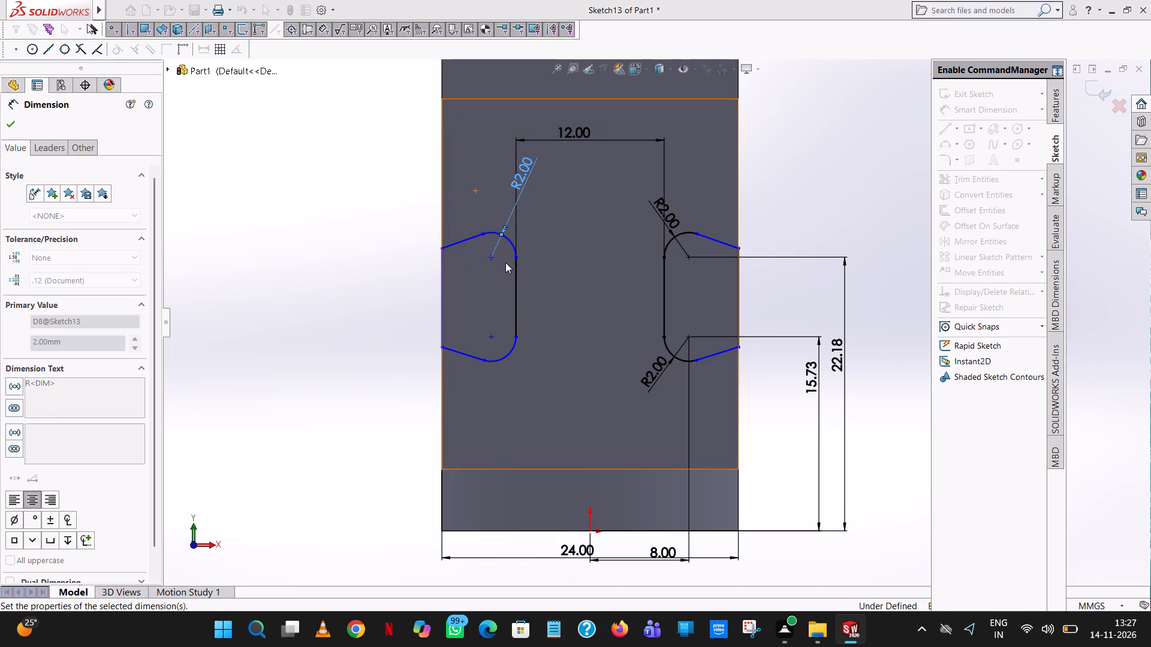
Dimension the horizontal distance between the upper fillet centres of the two notches, keeping it as drawn.
{"action": "left_click", "coordinate": [492, 258]}
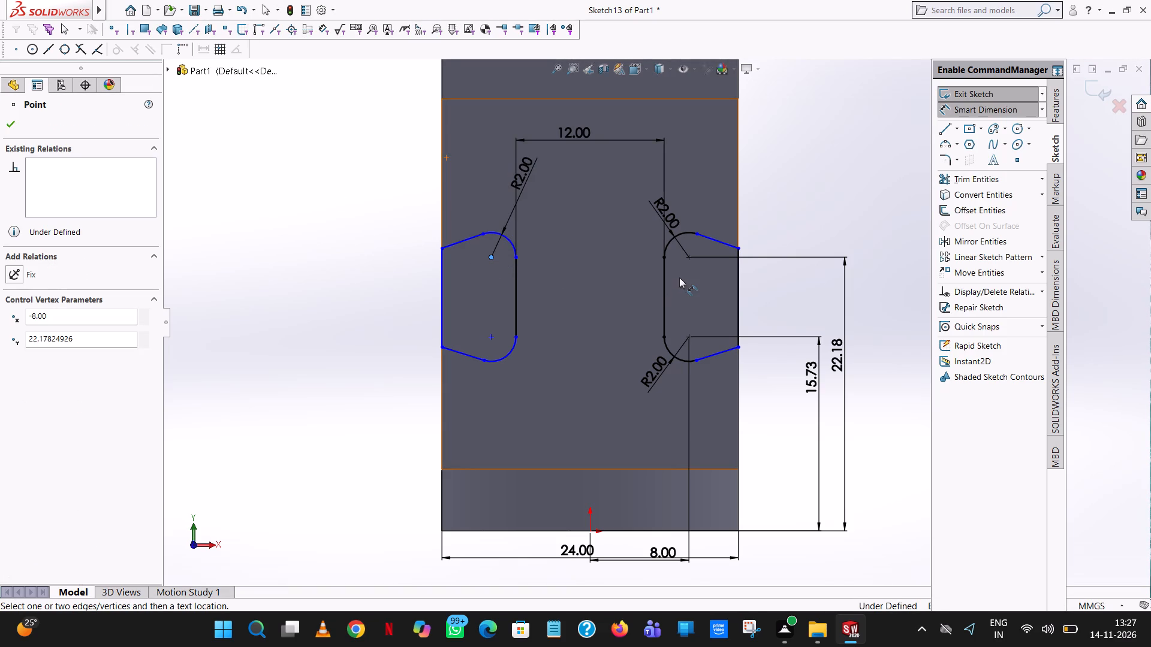
{"action": "left_click", "coordinate": [689, 261]}
{"action": "left_click", "coordinate": [617, 180]}
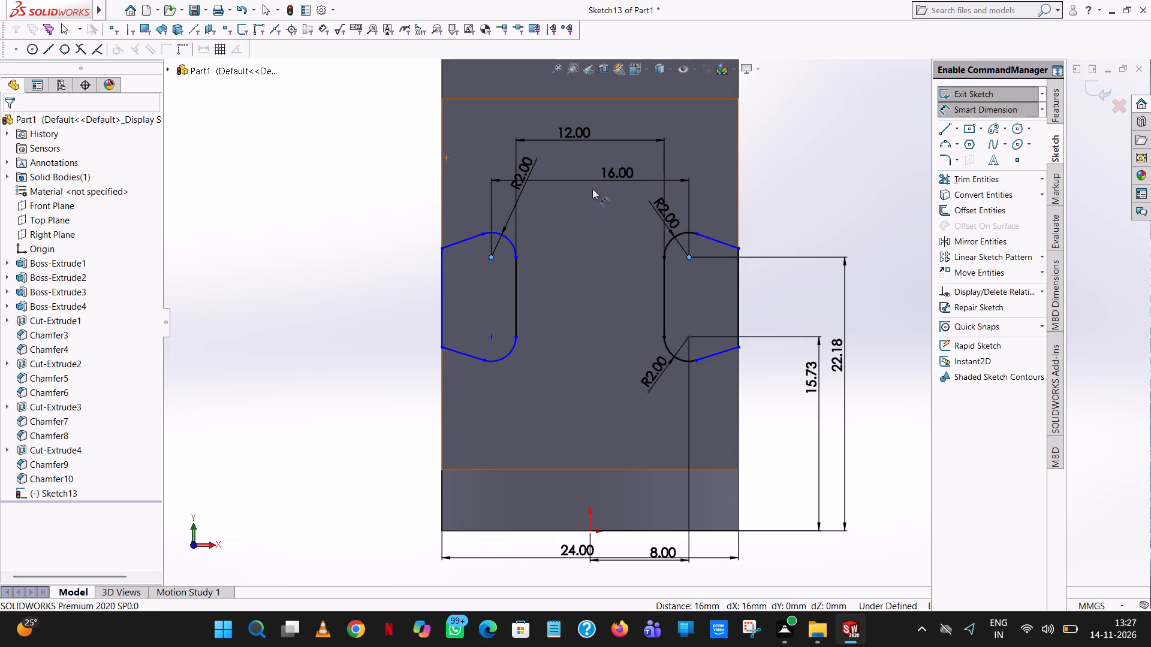
{"action": "left_click", "coordinate": [562, 164]}
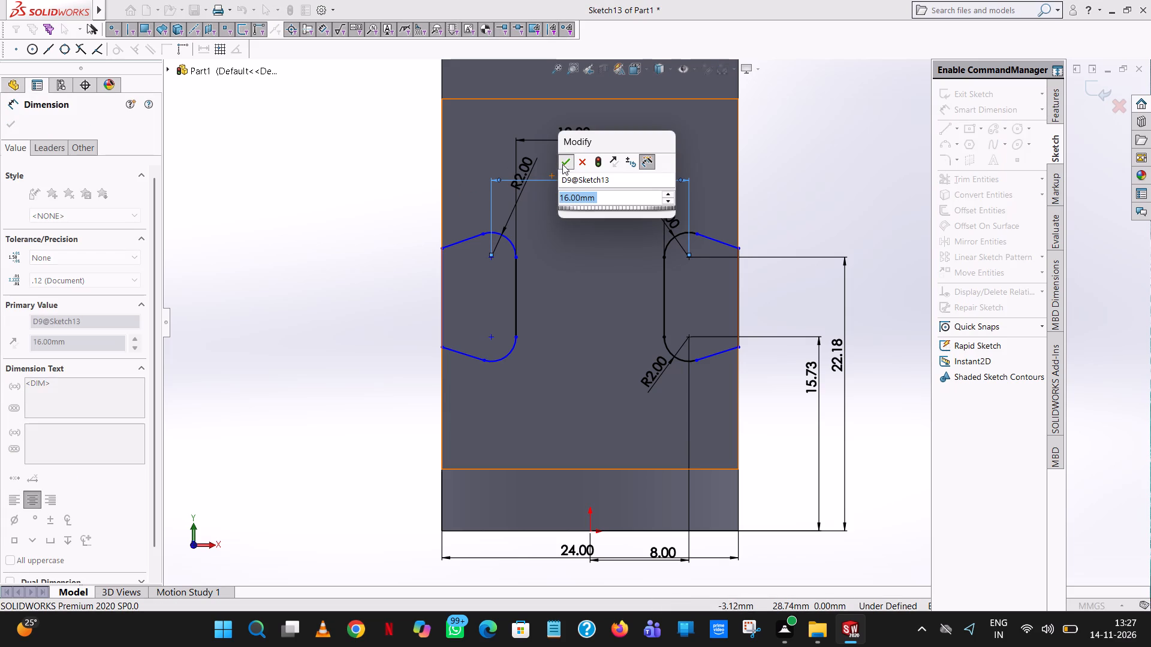
{"action": "left_click_drag", "start_coordinate": [305, 255], "coordinate": [314, 255]}
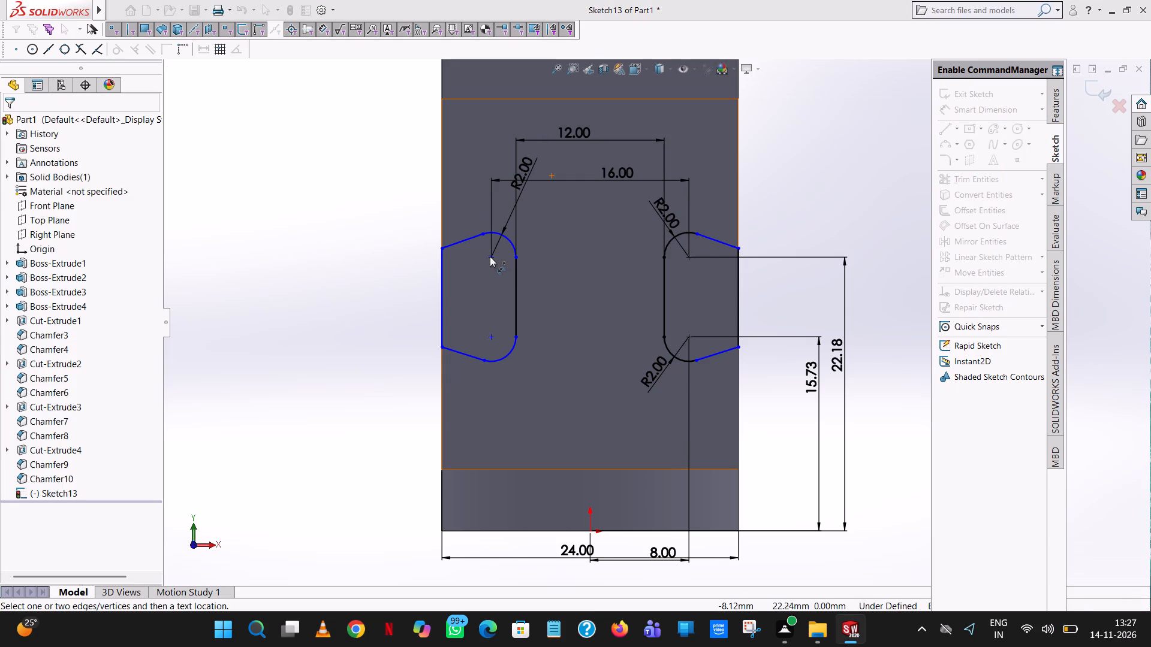
Dimension the vertical distance from the origin to the left-hand notch's upper fillet centre, keeping it as drawn.
{"action": "left_click", "coordinate": [490, 255]}
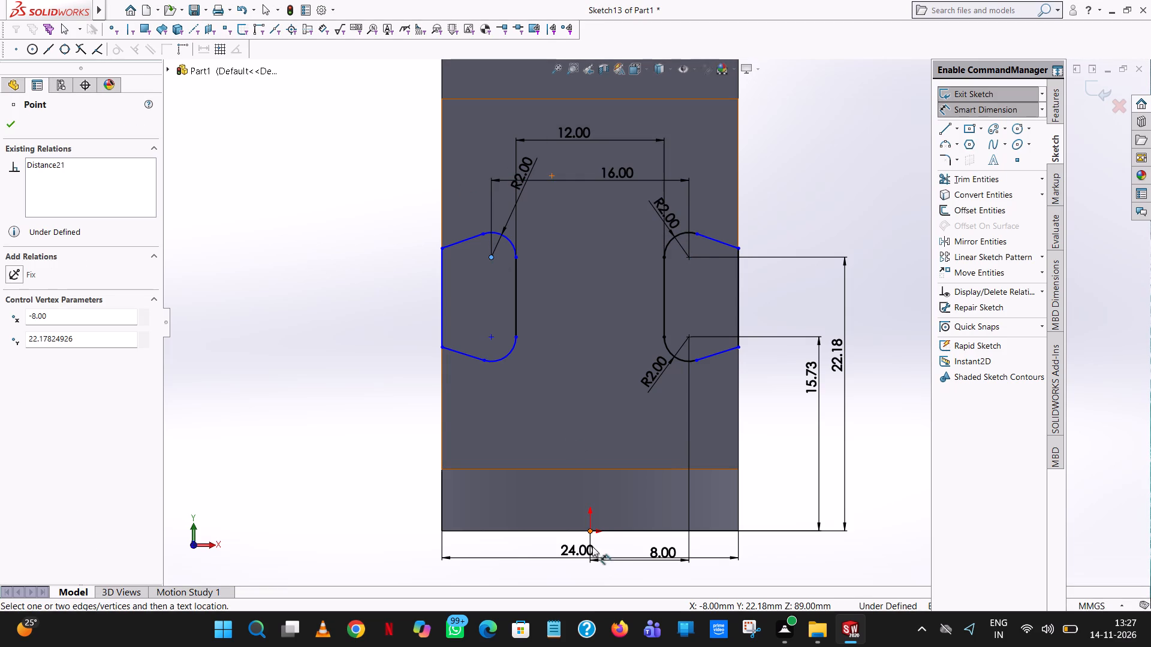
{"action": "left_click", "coordinate": [590, 531]}
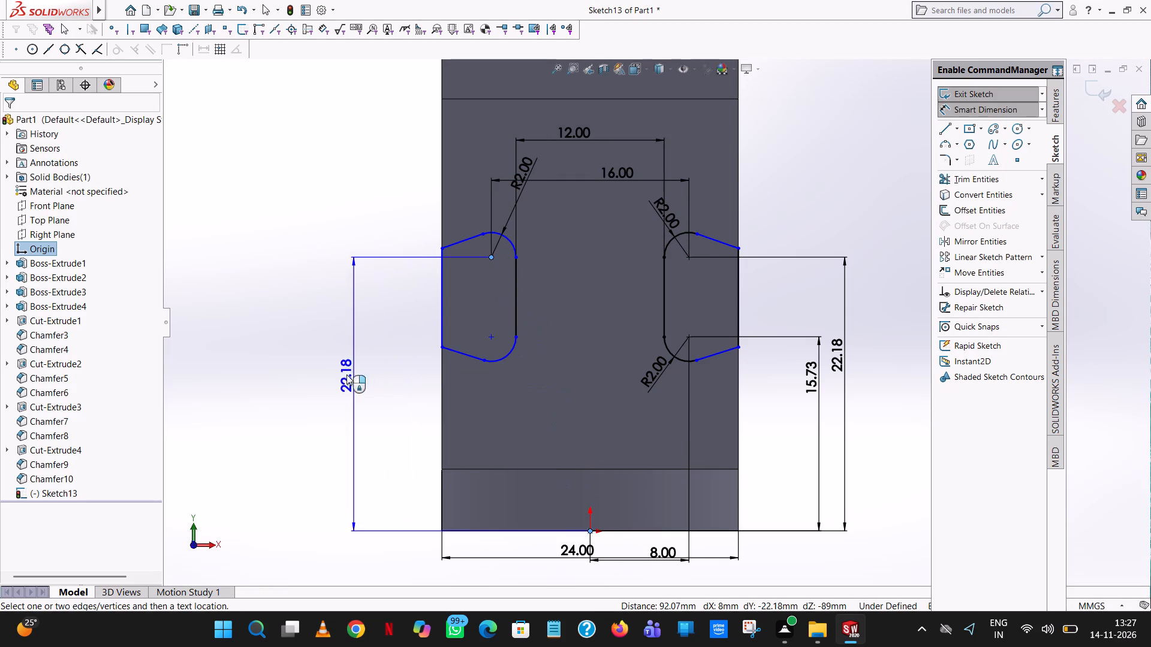
{"action": "left_click", "coordinate": [335, 365]}
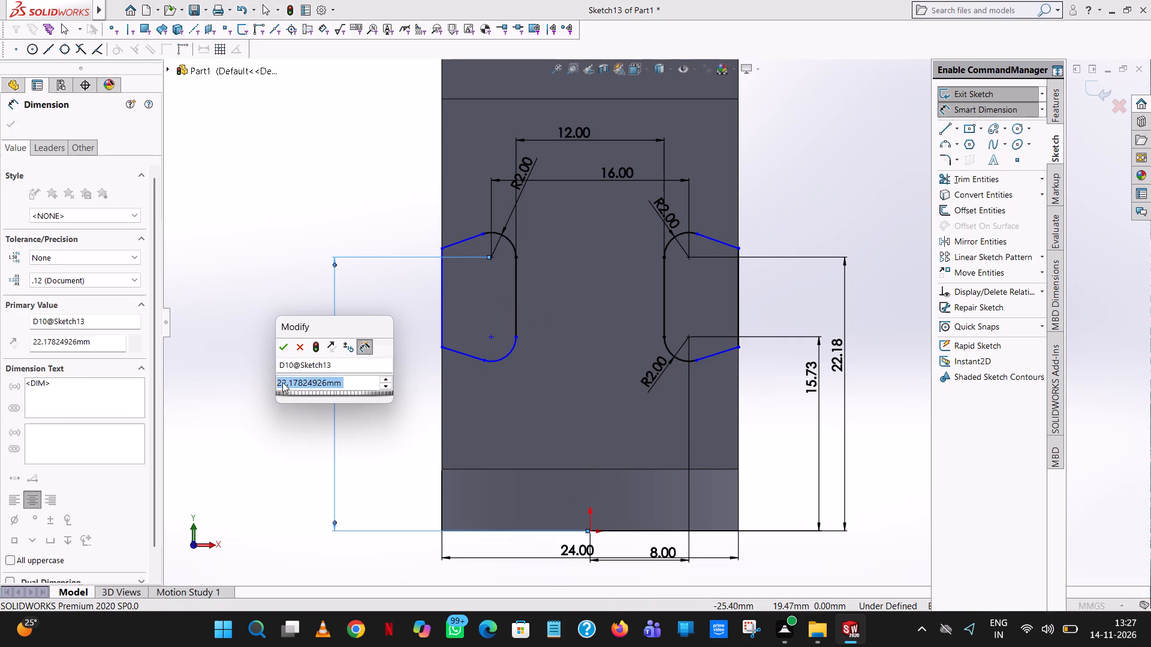
{"action": "left_click", "coordinate": [276, 344]}
{"action": "left_click", "coordinate": [255, 256]}
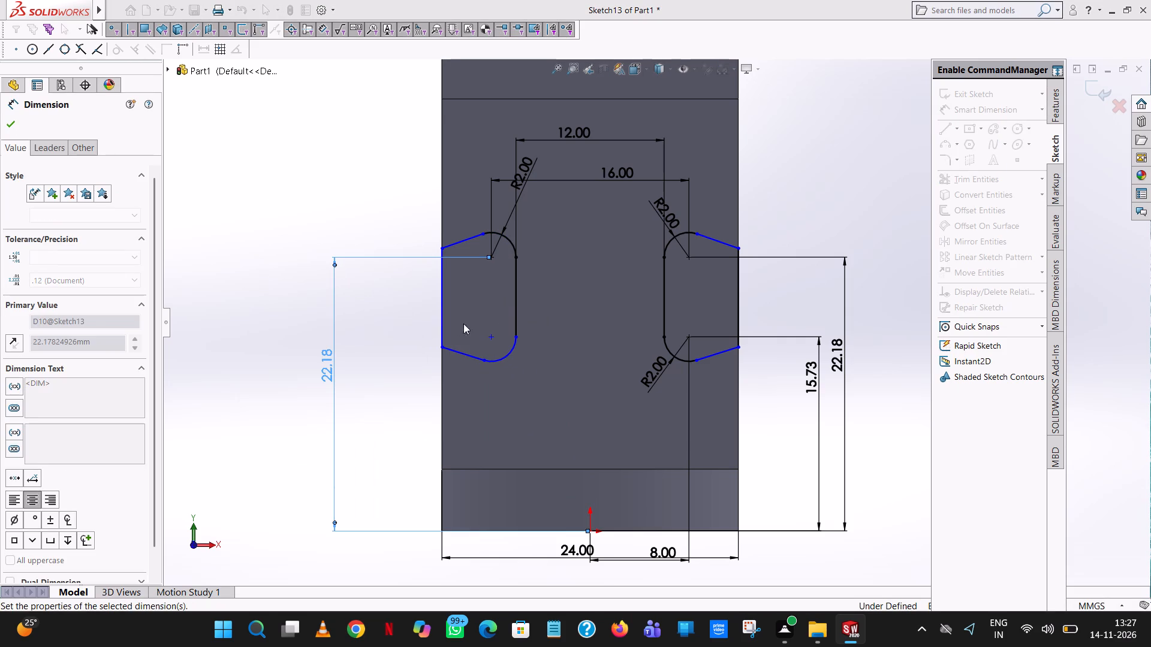
Dimension the radius of the left-hand notch's lower fillet arc, keeping it as drawn.
{"action": "left_click", "coordinate": [510, 352]}
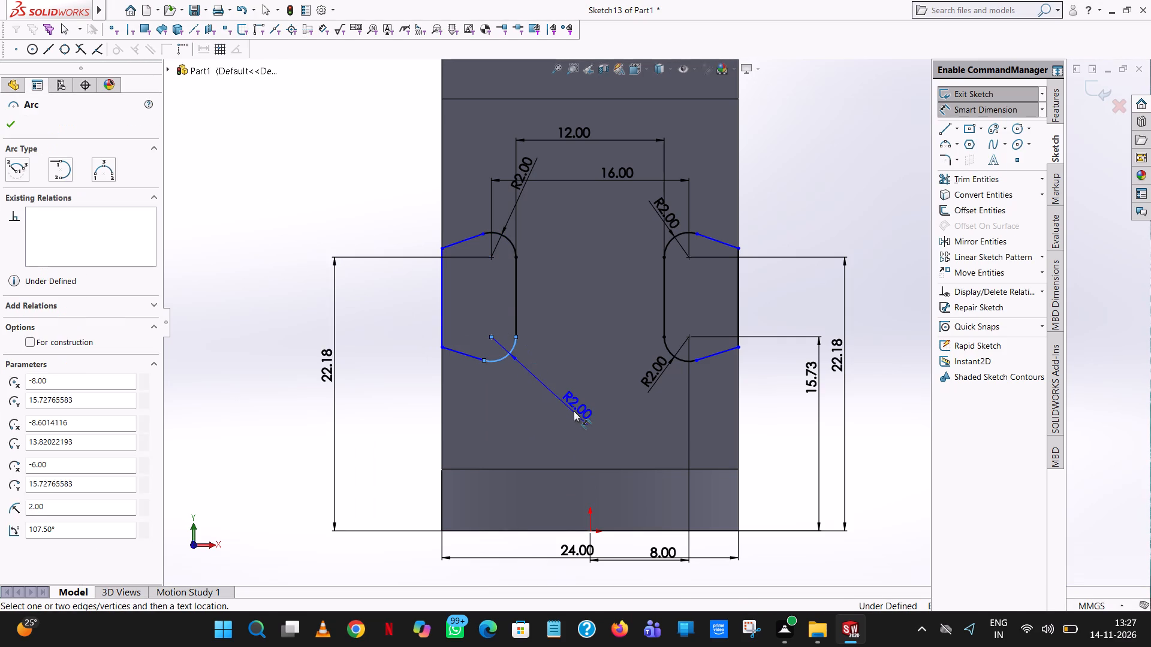
{"action": "left_click", "coordinate": [574, 411]}
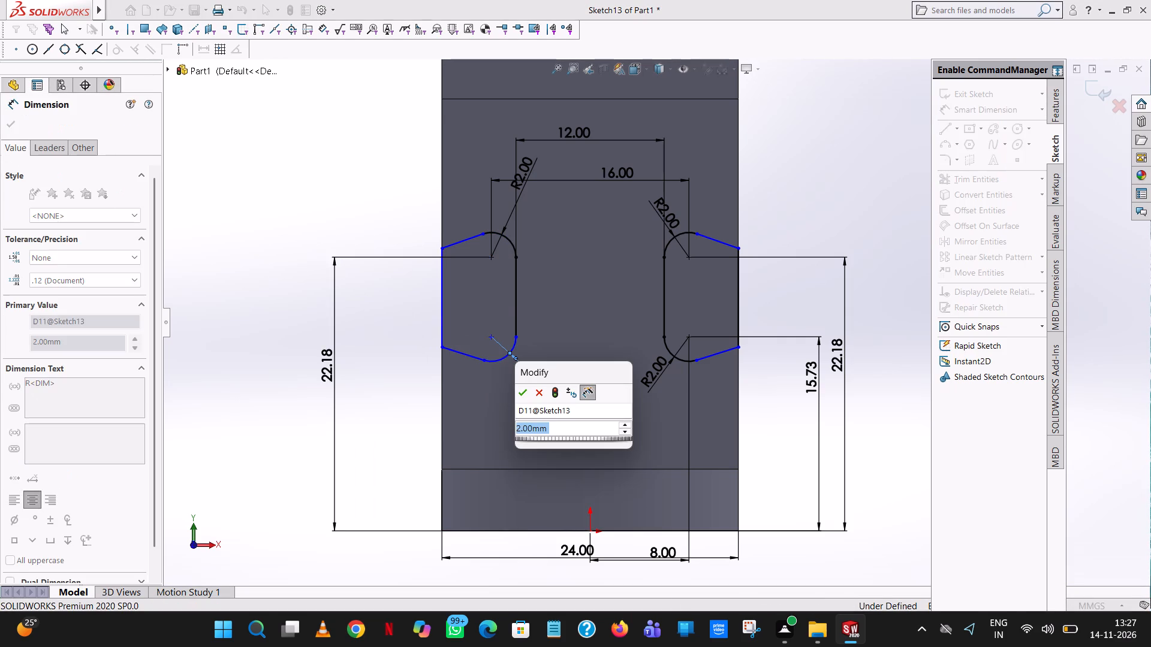
{"action": "left_click", "coordinate": [520, 392]}
{"action": "left_click", "coordinate": [310, 390]}
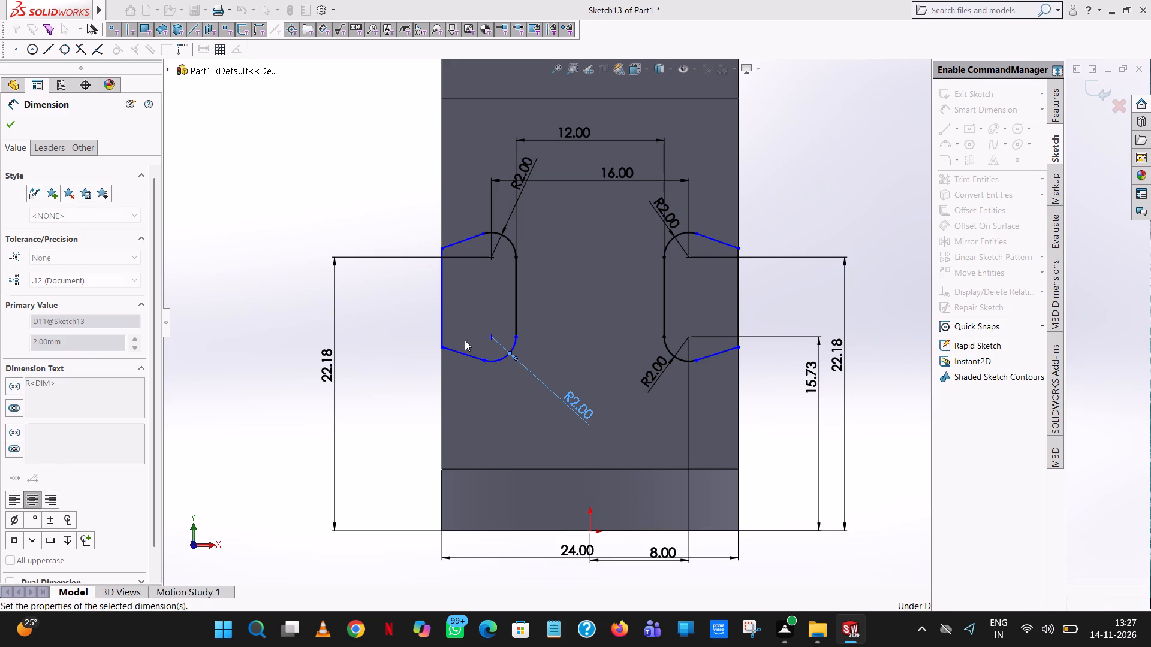
Dimension the vertical distance from the origin to the left-hand notch's lower fillet centre, keeping it as drawn.
{"action": "left_click", "coordinate": [490, 335]}
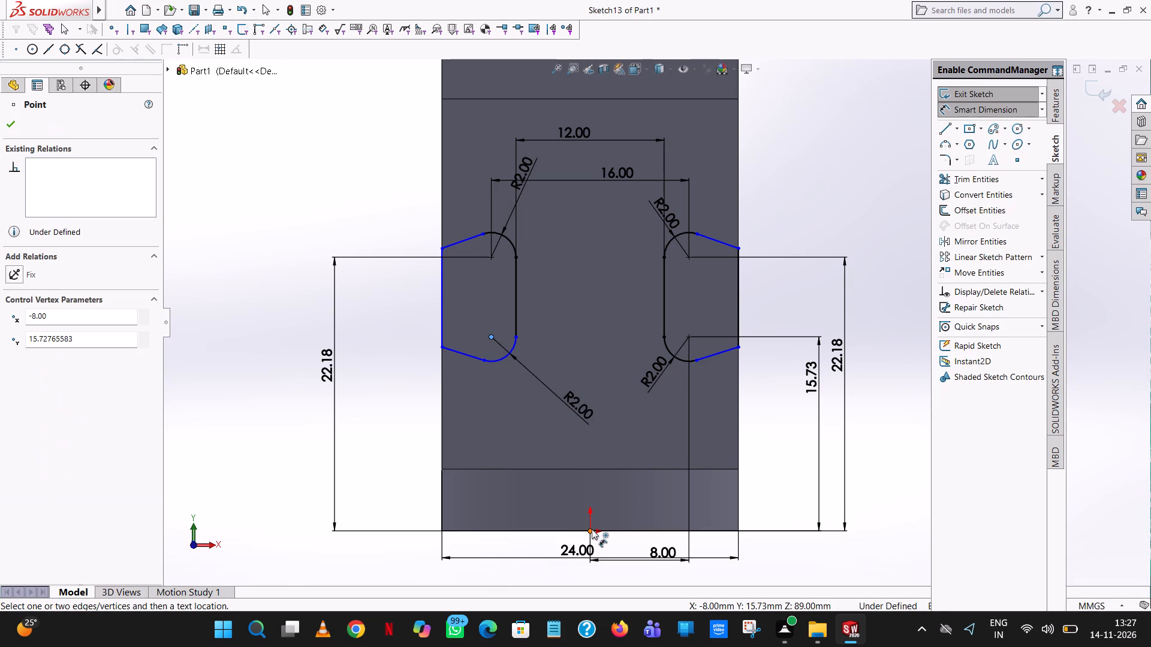
{"action": "left_click", "coordinate": [592, 529]}
{"action": "left_click", "coordinate": [245, 437]}
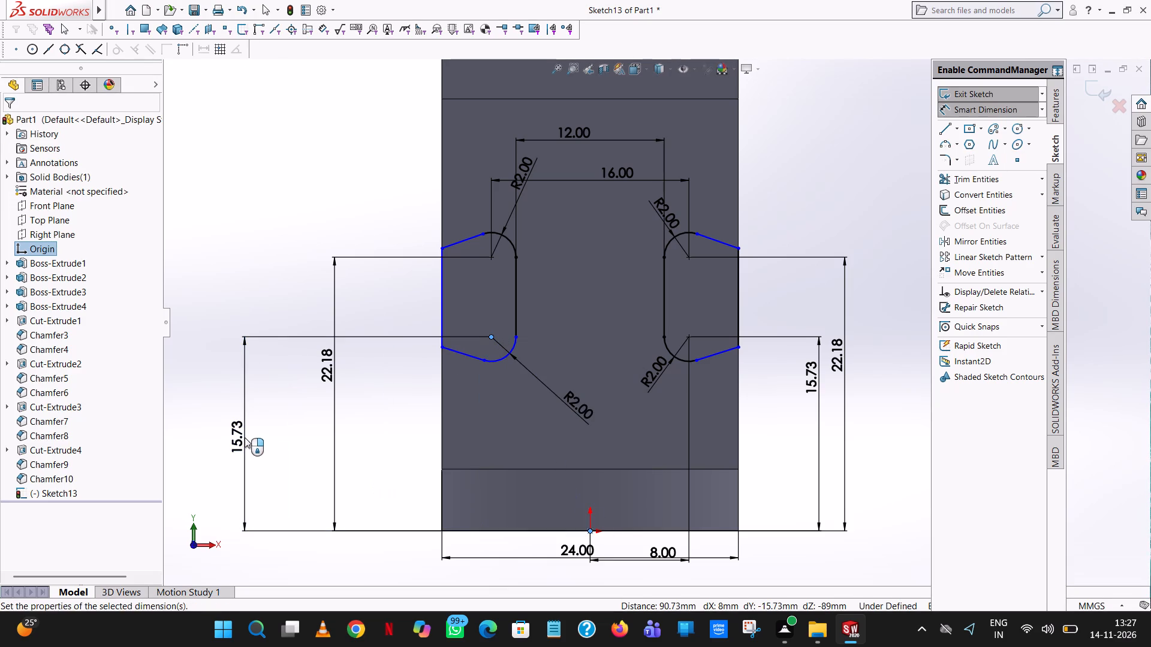
{"action": "left_click", "coordinate": [190, 415]}
{"action": "left_click", "coordinate": [276, 244]}
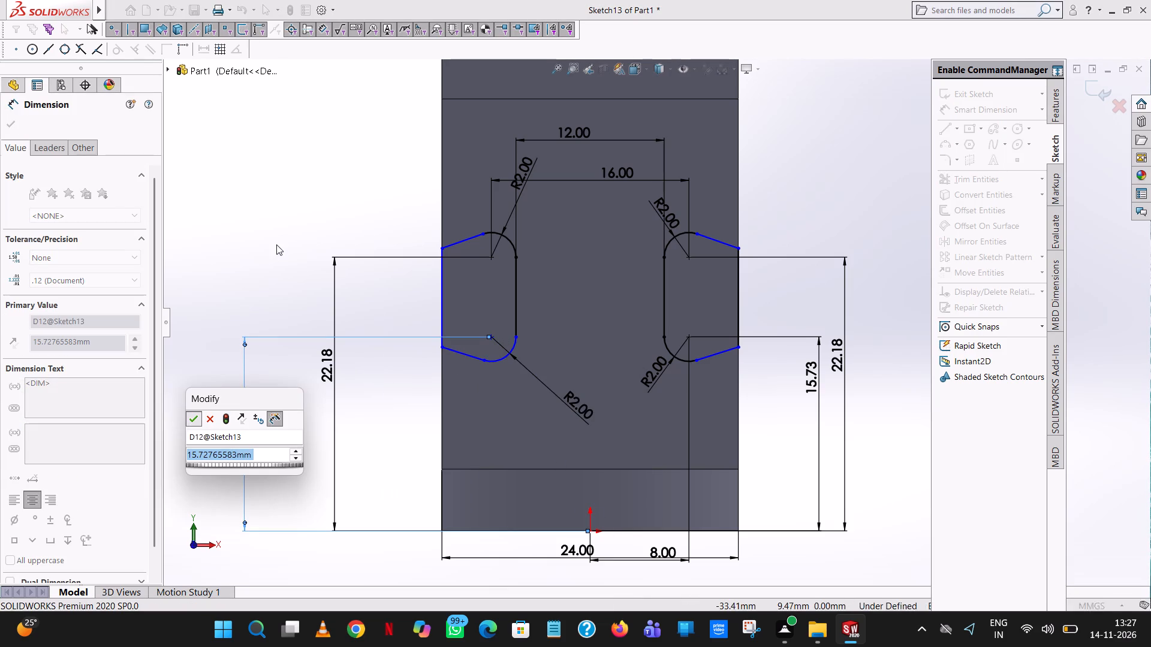
Dimension the horizontal distance from the origin to the left-hand notch's lower fillet centre, keeping it as drawn.
{"action": "left_click", "coordinate": [490, 337]}
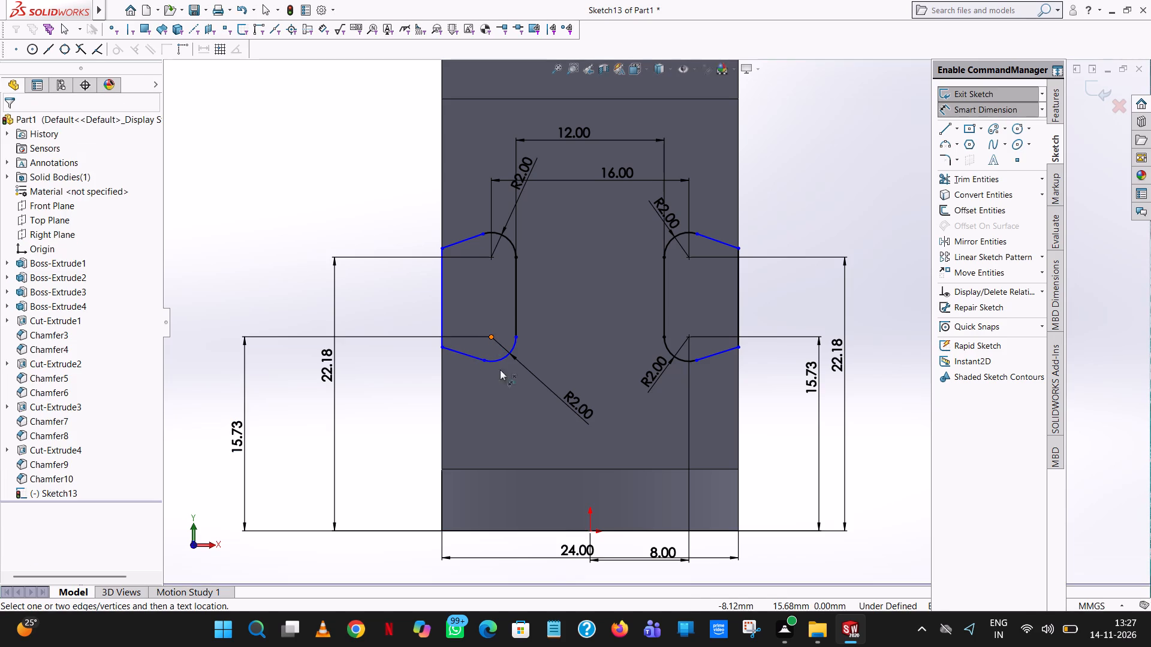
{"action": "left_click", "coordinate": [592, 530]}
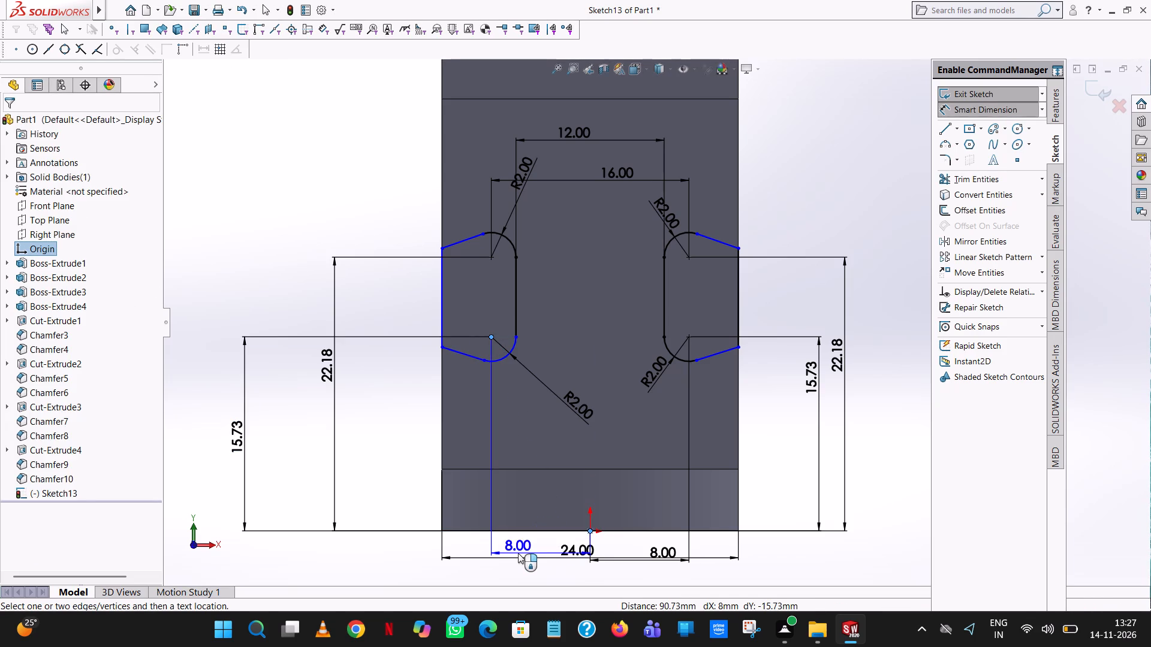
{"action": "left_click", "coordinate": [518, 553]}
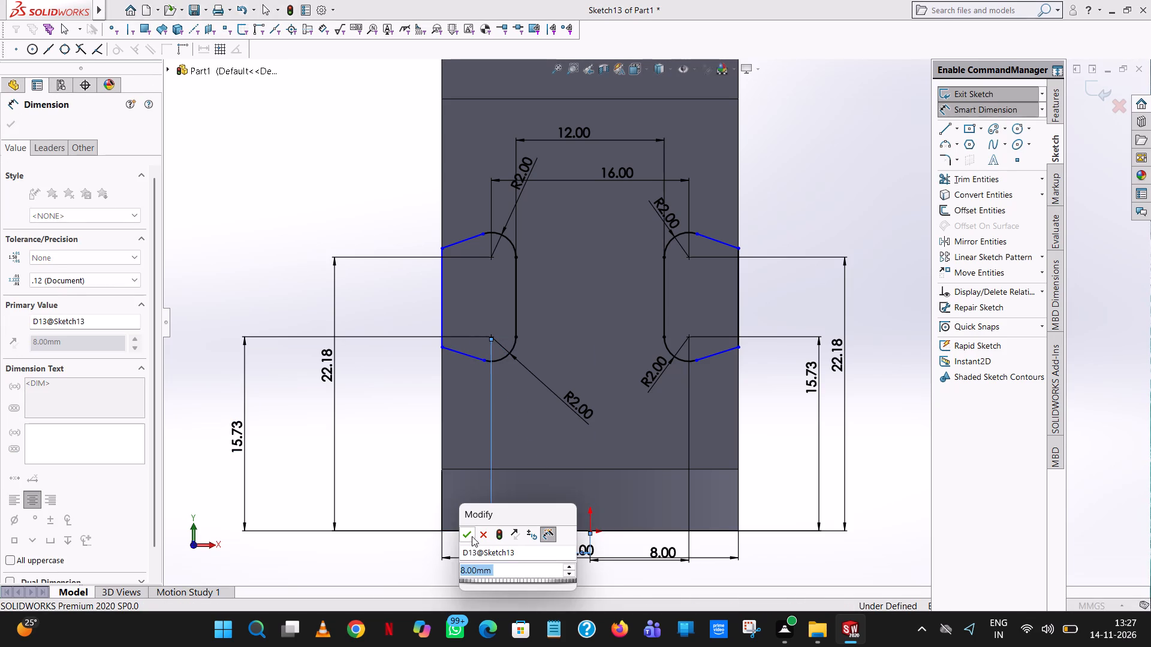
{"action": "left_click", "coordinate": [464, 532]}
{"action": "left_click", "coordinate": [367, 429]}
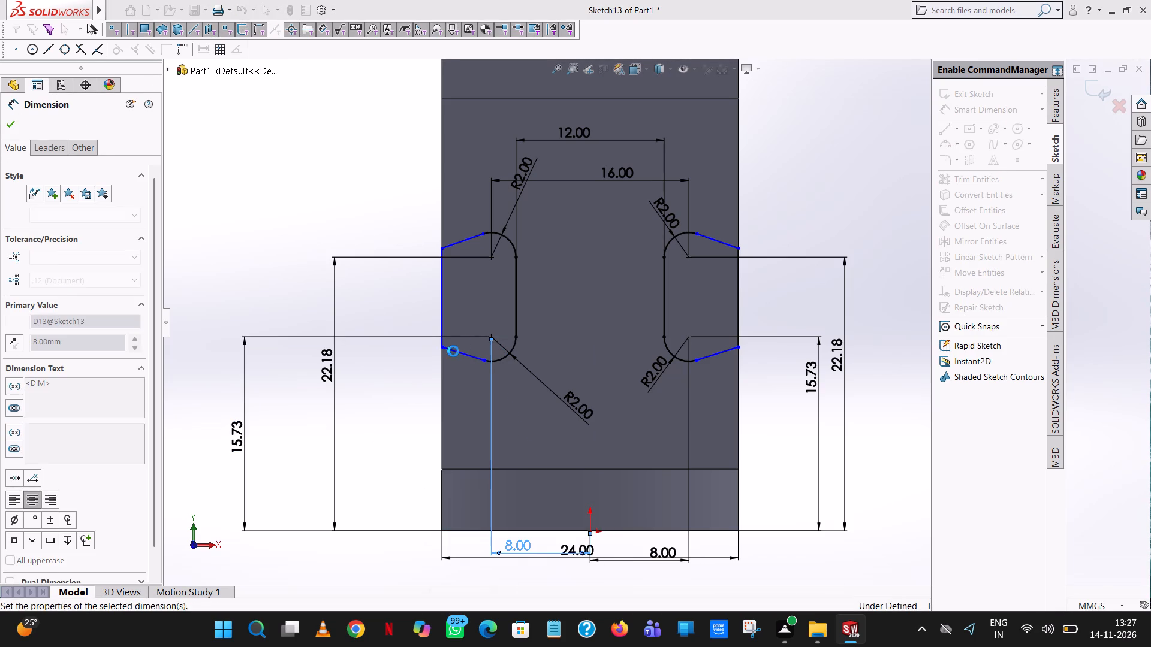
Dimension the horizontal distance from the origin to the left-hand notch's outer vertical line, keeping it as drawn.
{"action": "left_click", "coordinate": [441, 309]}
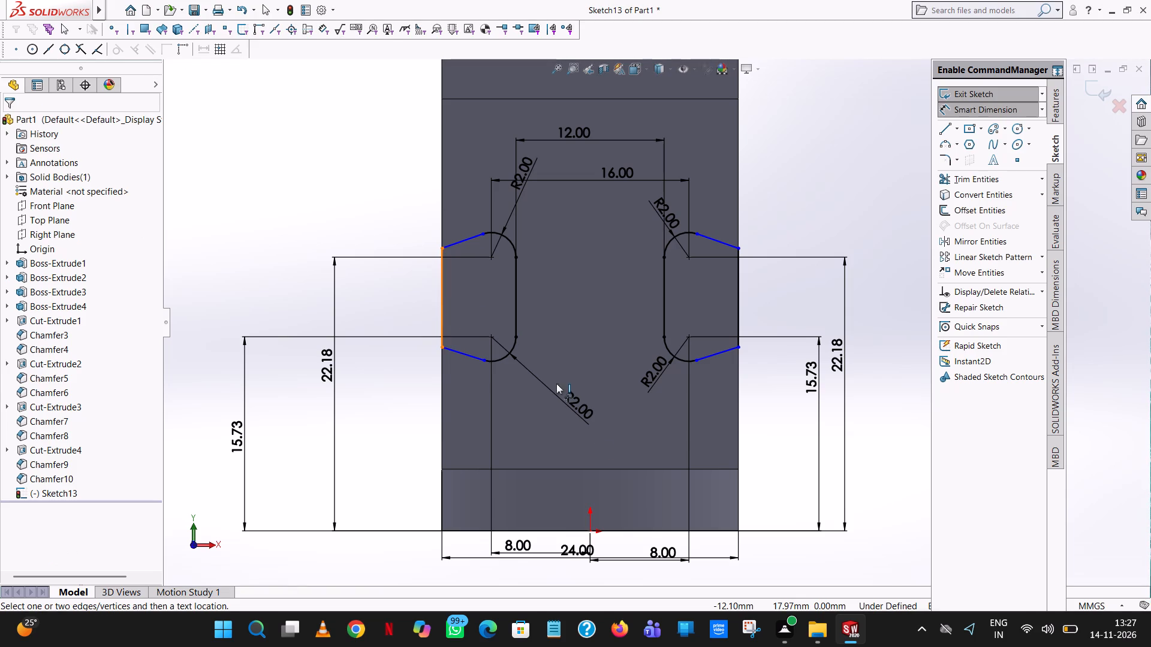
{"action": "left_click", "coordinate": [589, 529]}
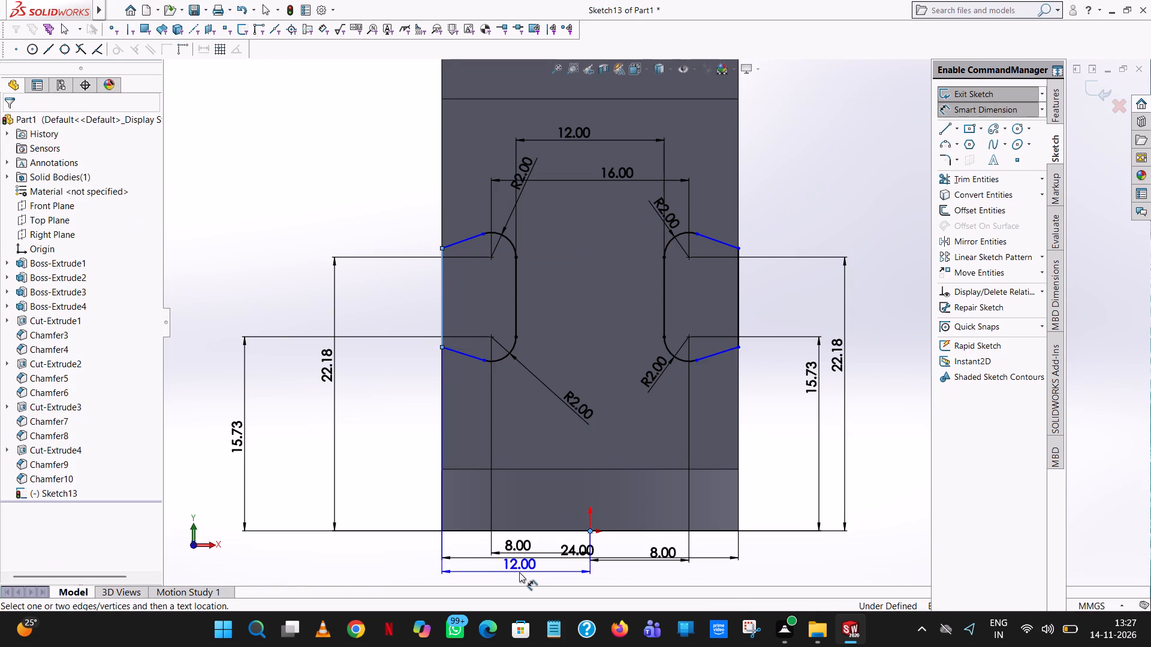
{"action": "left_click", "coordinate": [519, 572]}
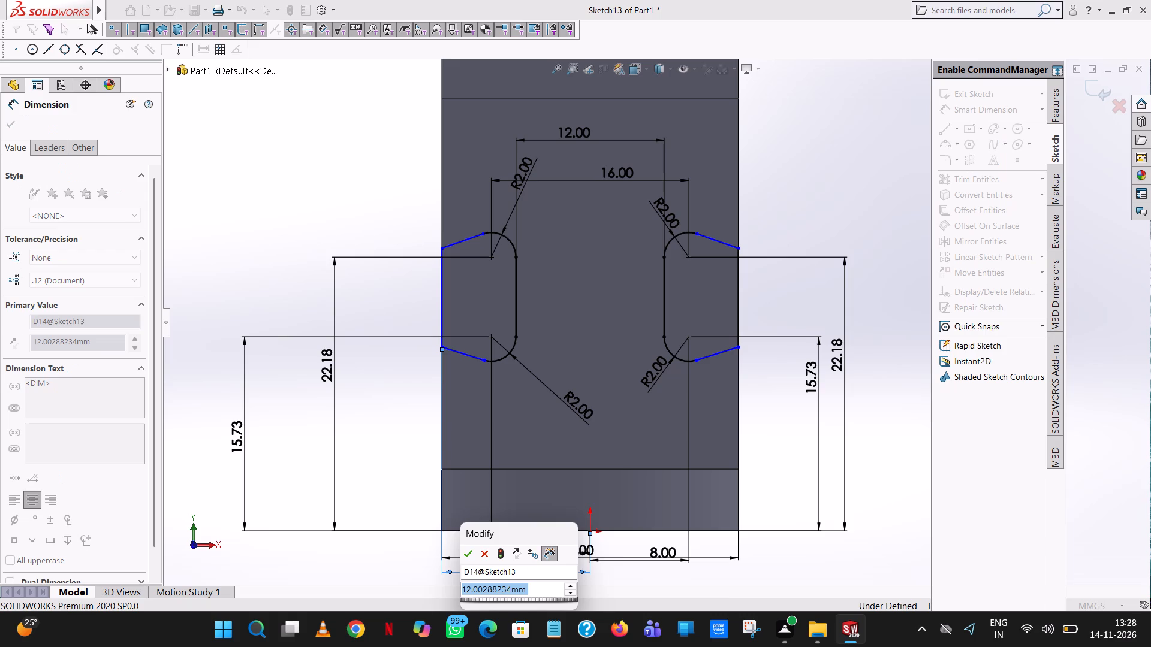
{"action": "left_click", "coordinate": [460, 557]}
{"action": "left_click", "coordinate": [469, 550]}
{"action": "left_click", "coordinate": [386, 428]}
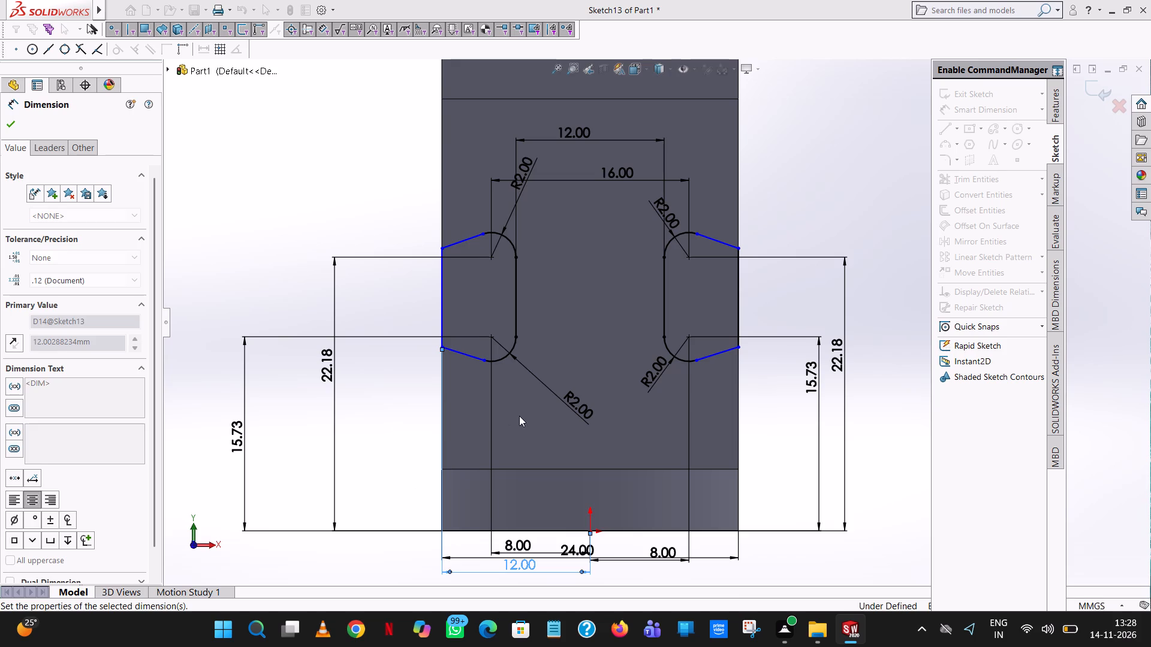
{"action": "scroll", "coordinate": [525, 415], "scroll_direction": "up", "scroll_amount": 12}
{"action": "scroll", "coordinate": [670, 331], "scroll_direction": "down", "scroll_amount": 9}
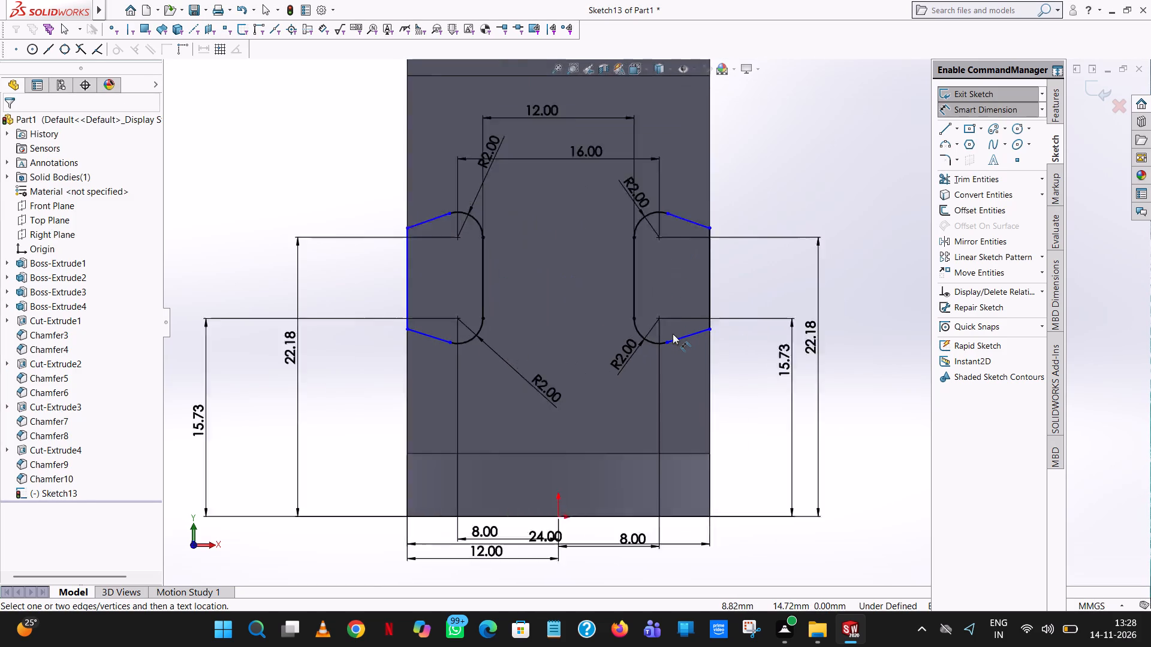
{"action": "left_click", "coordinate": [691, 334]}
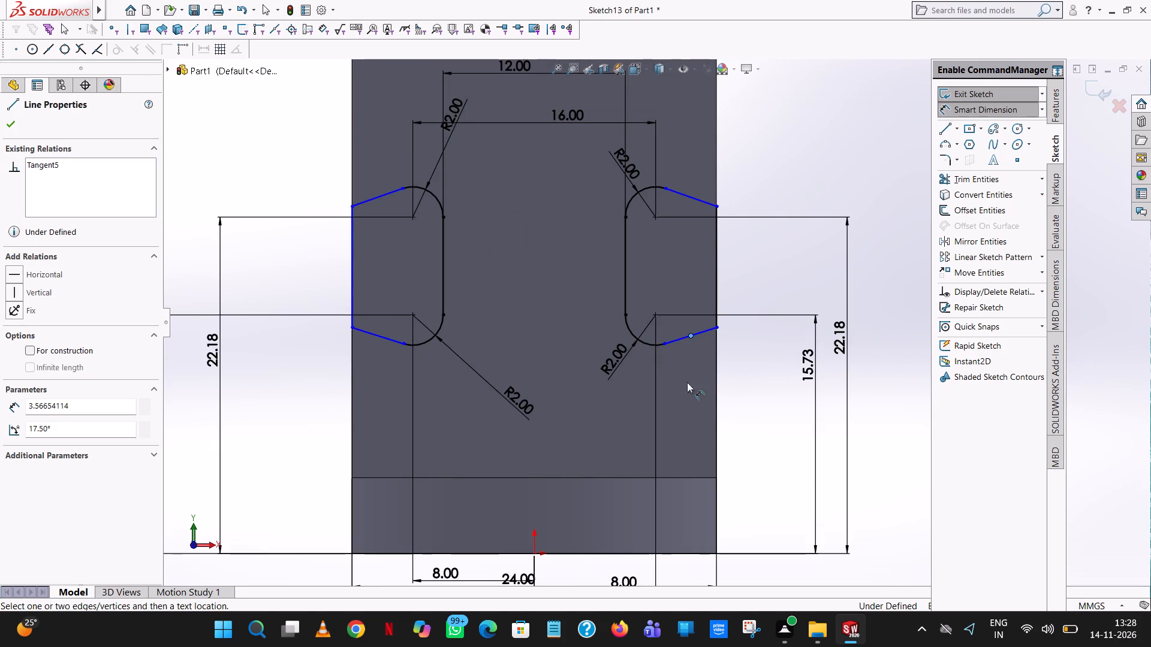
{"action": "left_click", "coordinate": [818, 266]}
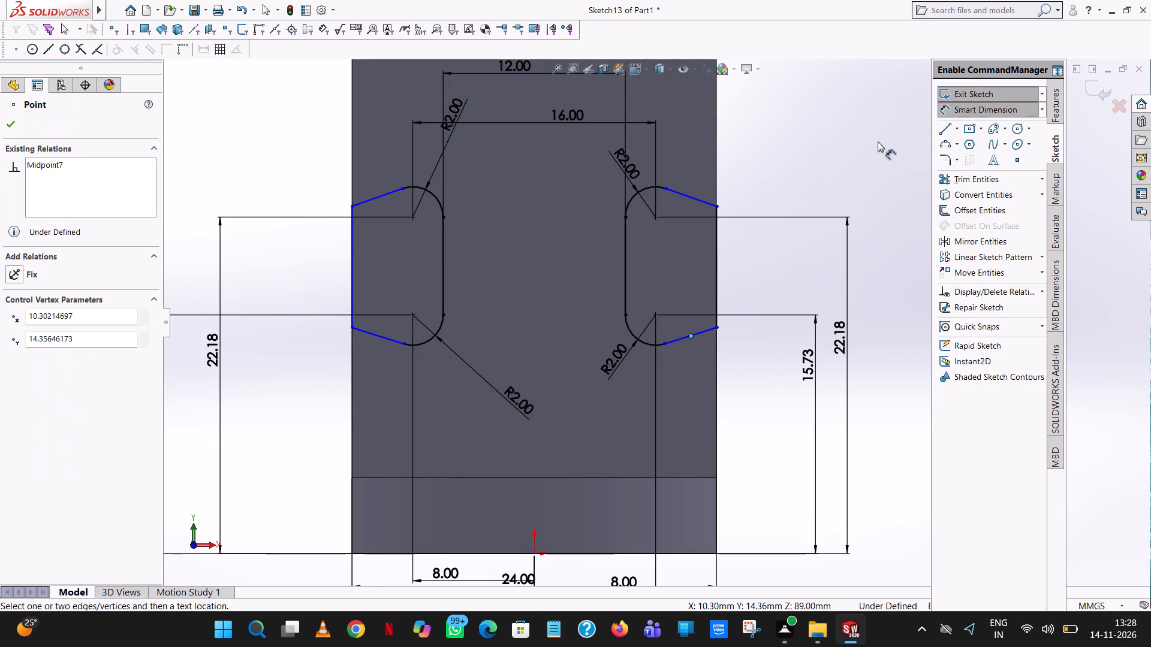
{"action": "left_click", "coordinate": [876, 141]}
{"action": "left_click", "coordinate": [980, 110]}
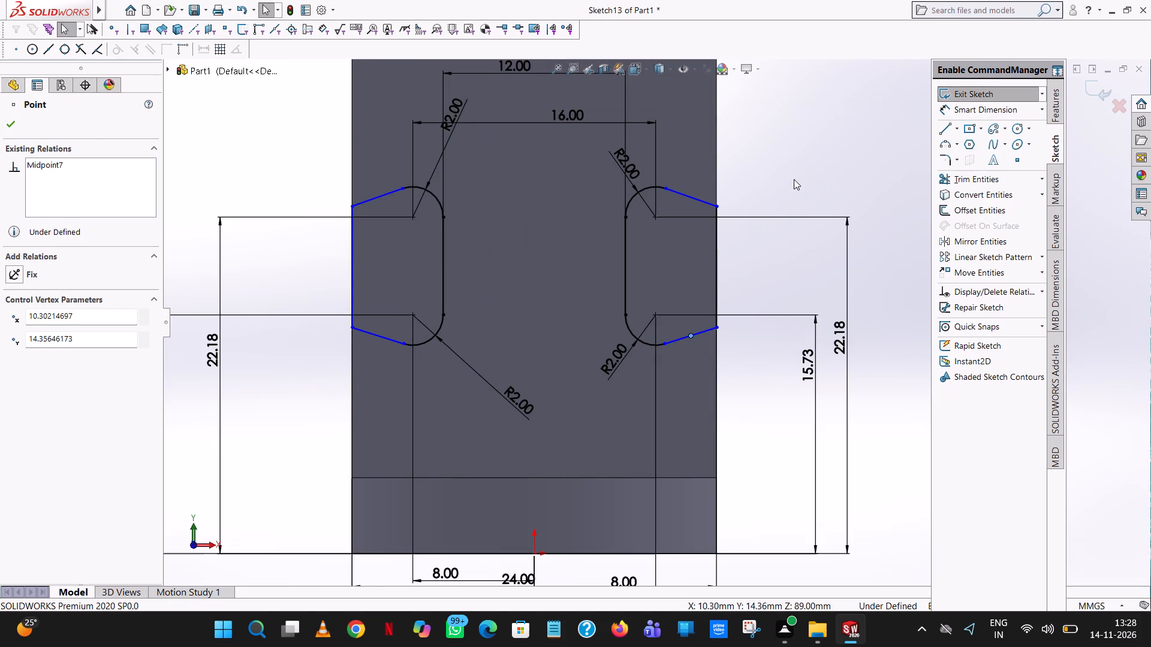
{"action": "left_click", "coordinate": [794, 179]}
Dimension the horizontal extent of the right-hand notch's lower sloped line, keeping it as drawn.
{"action": "left_click", "coordinate": [998, 105]}
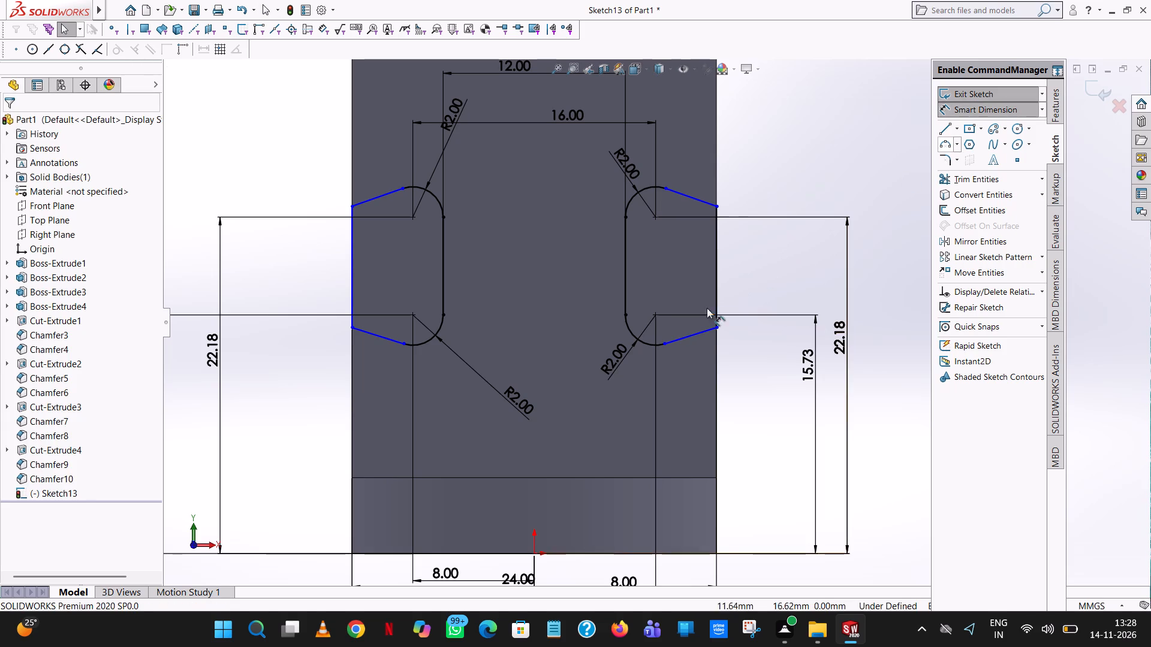
{"action": "left_click", "coordinate": [703, 332]}
{"action": "left_click", "coordinate": [689, 504]}
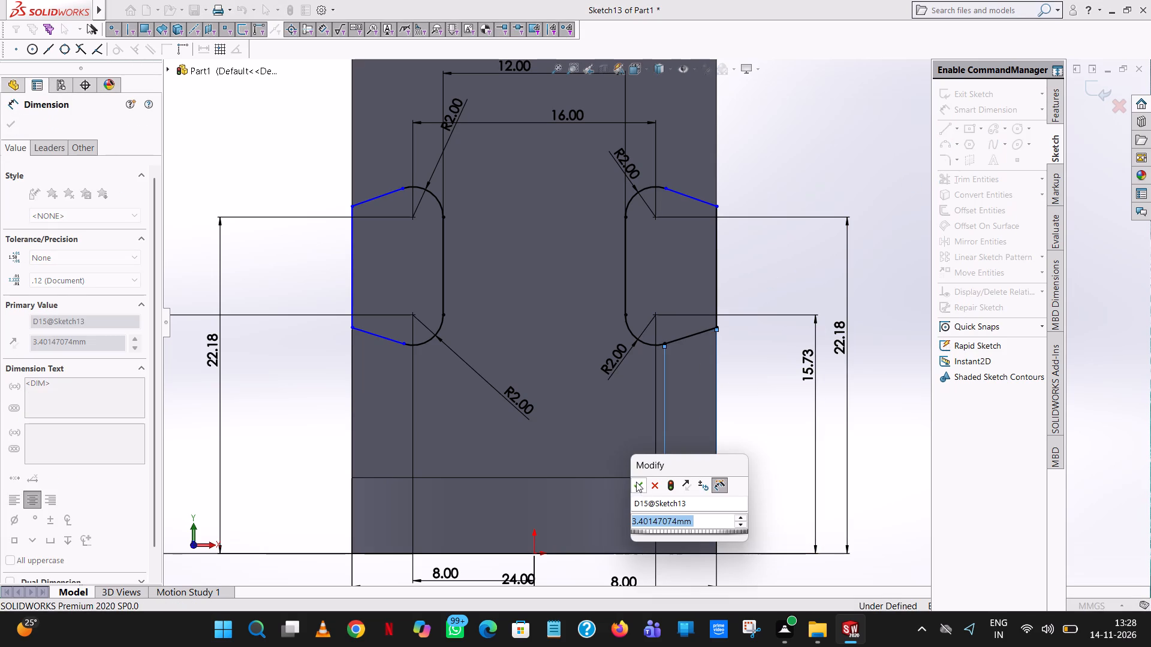
{"action": "left_click", "coordinate": [636, 482]}
{"action": "left_click", "coordinate": [812, 167]}
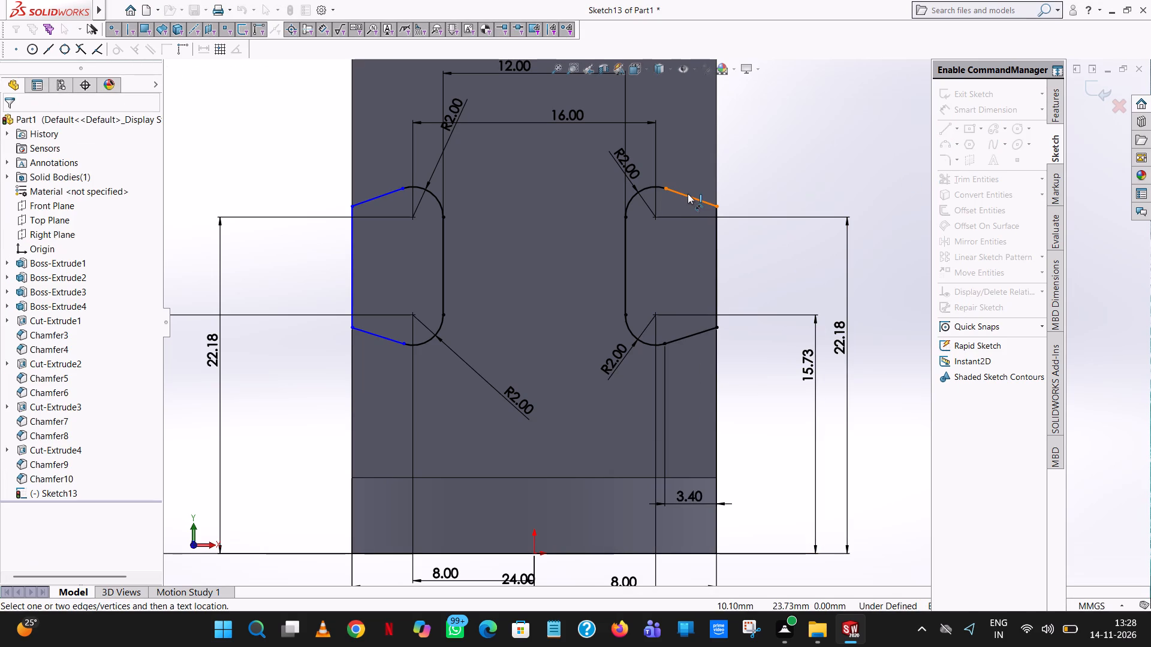
Dimension the horizontal extent of the right-hand notch's upper sloped line, keeping it as drawn.
{"action": "left_click", "coordinate": [686, 194]}
{"action": "left_click", "coordinate": [669, 119]}
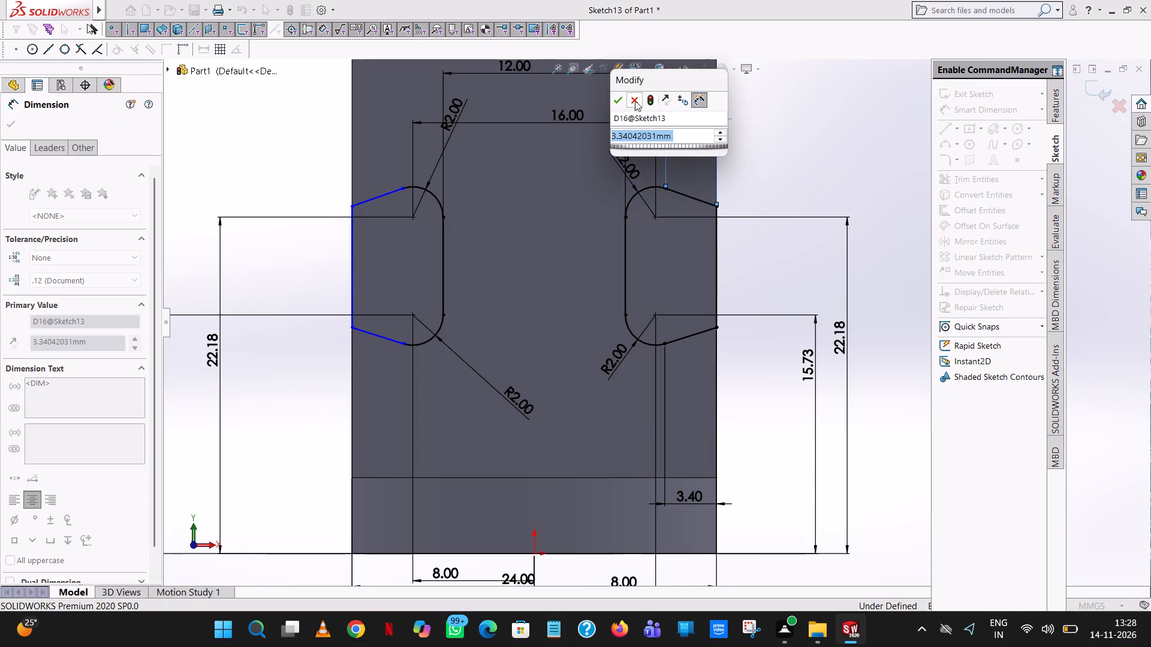
{"action": "left_click", "coordinate": [620, 97]}
{"action": "left_click", "coordinate": [275, 176]}
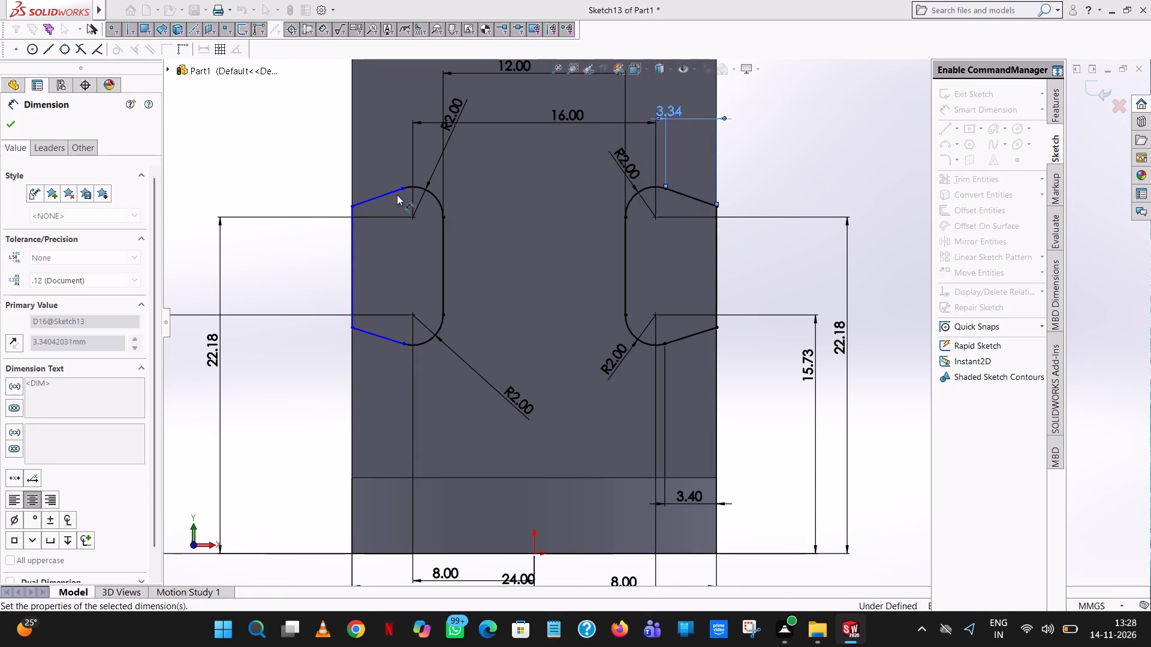
Dimension the horizontal extent of the left-hand notch's upper sloped line, keeping it as drawn.
{"action": "left_click", "coordinate": [393, 195]}
{"action": "left_click", "coordinate": [399, 141]}
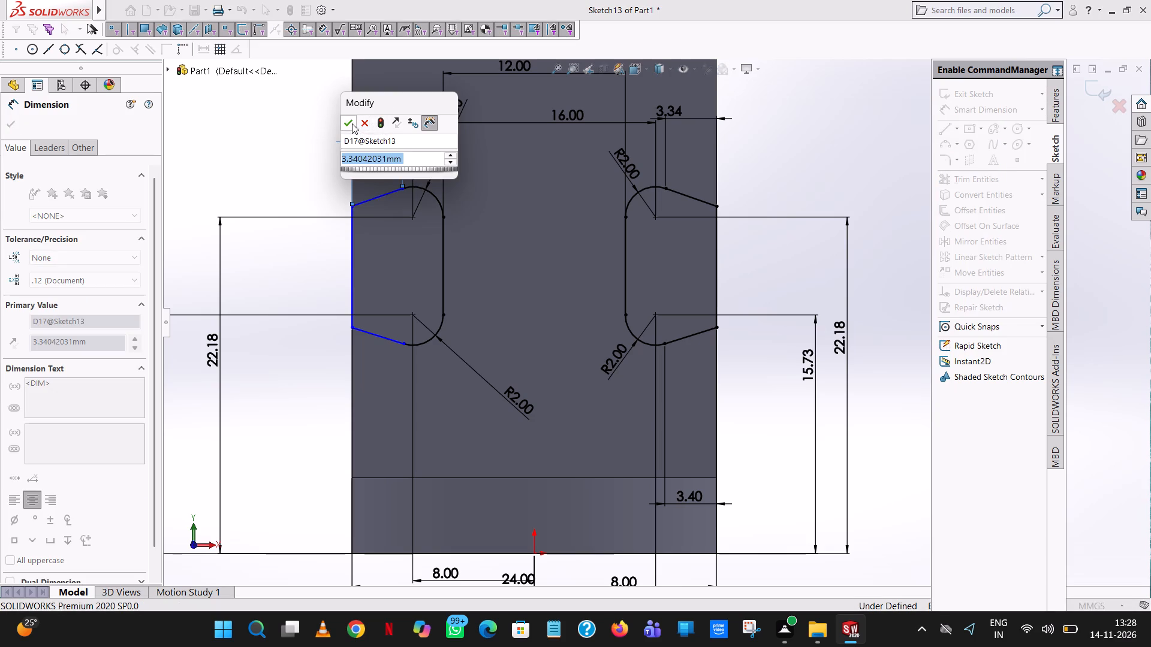
{"action": "left_click", "coordinate": [352, 123]}
{"action": "left_click", "coordinate": [192, 170]}
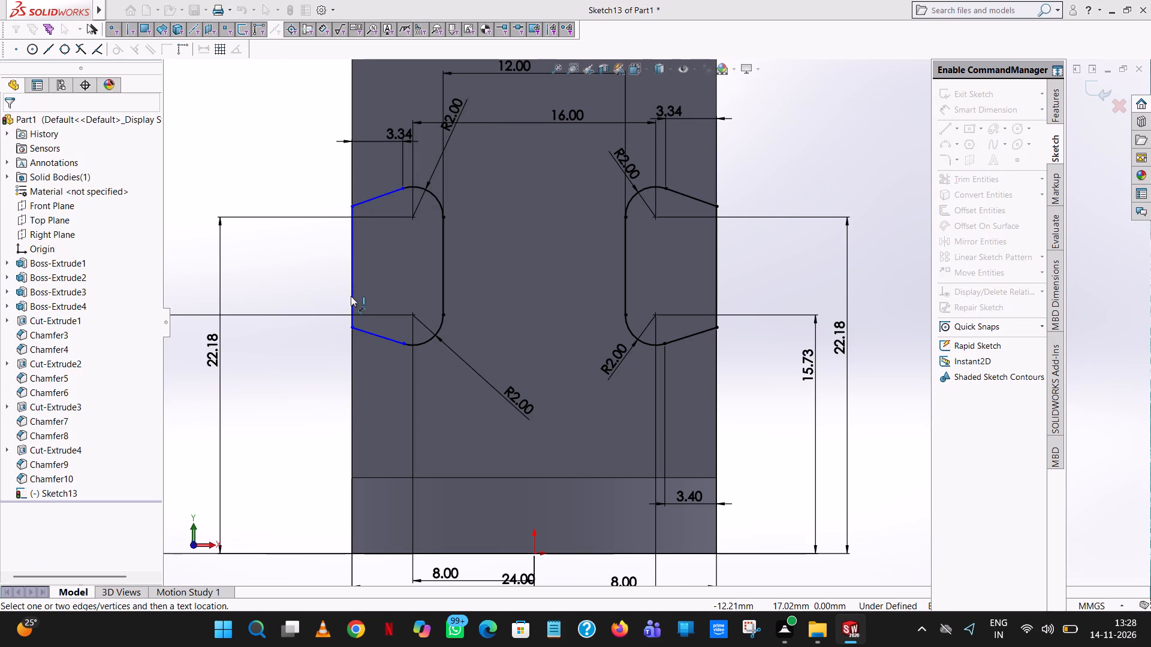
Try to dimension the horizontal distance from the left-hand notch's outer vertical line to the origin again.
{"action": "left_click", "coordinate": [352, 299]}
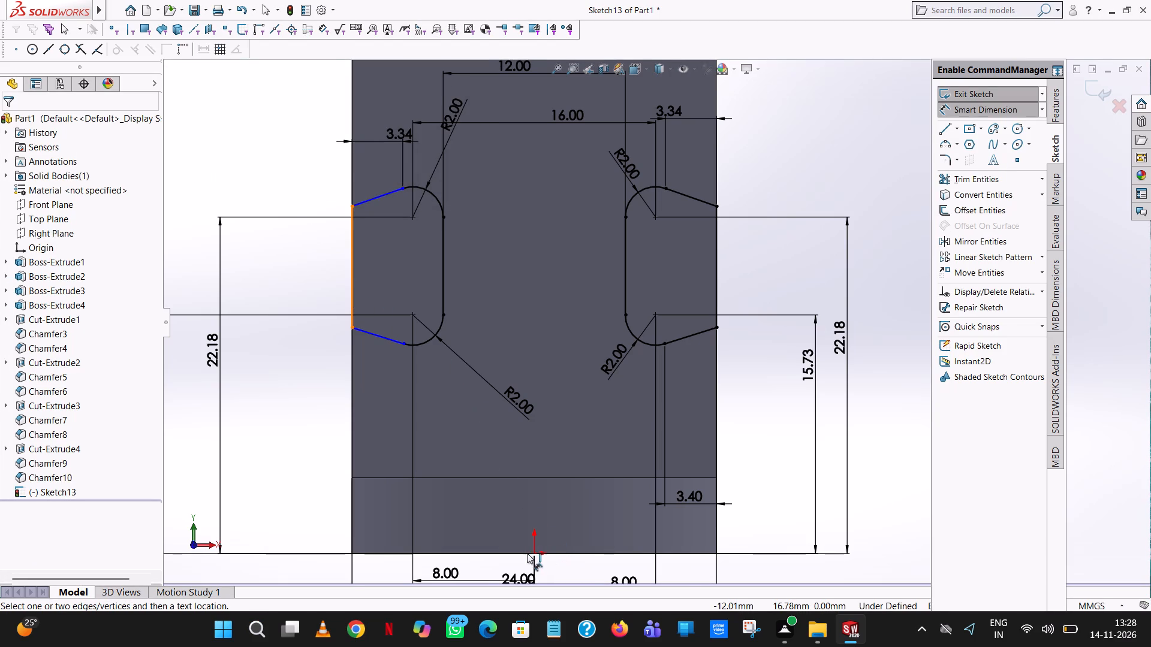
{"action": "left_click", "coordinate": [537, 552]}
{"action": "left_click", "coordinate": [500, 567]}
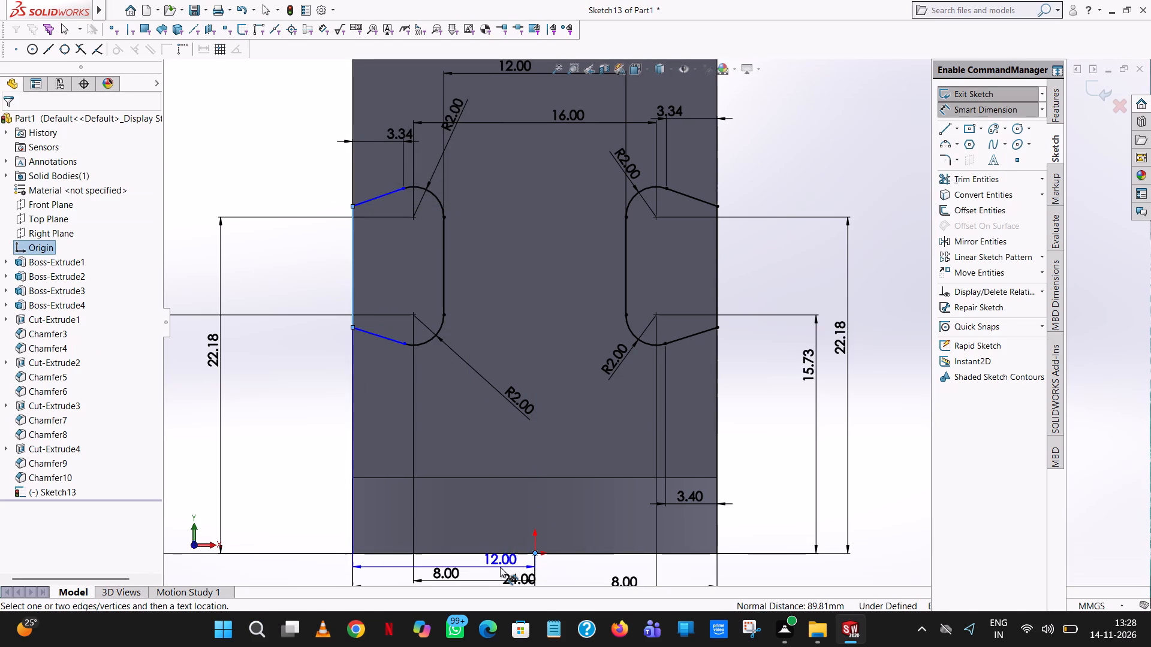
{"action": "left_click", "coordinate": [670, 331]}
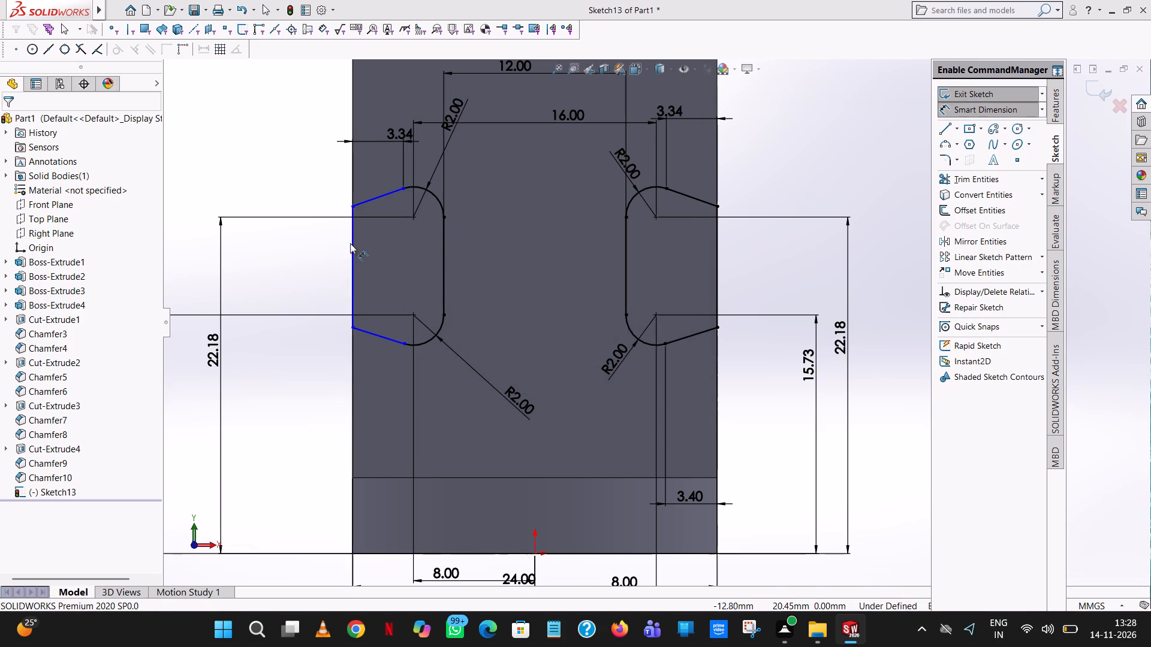
Dimension the length of the left-hand notch's outer vertical line, keeping it as drawn.
{"action": "left_click", "coordinate": [352, 250]}
{"action": "left_click", "coordinate": [312, 282]}
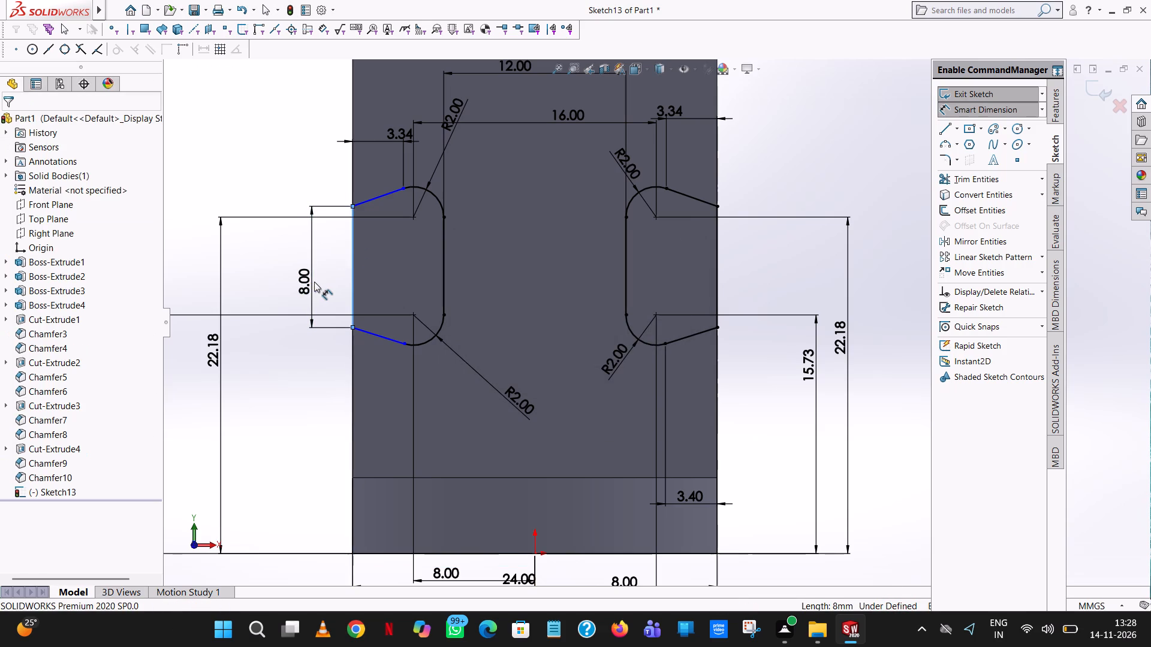
{"action": "left_click", "coordinate": [258, 265]}
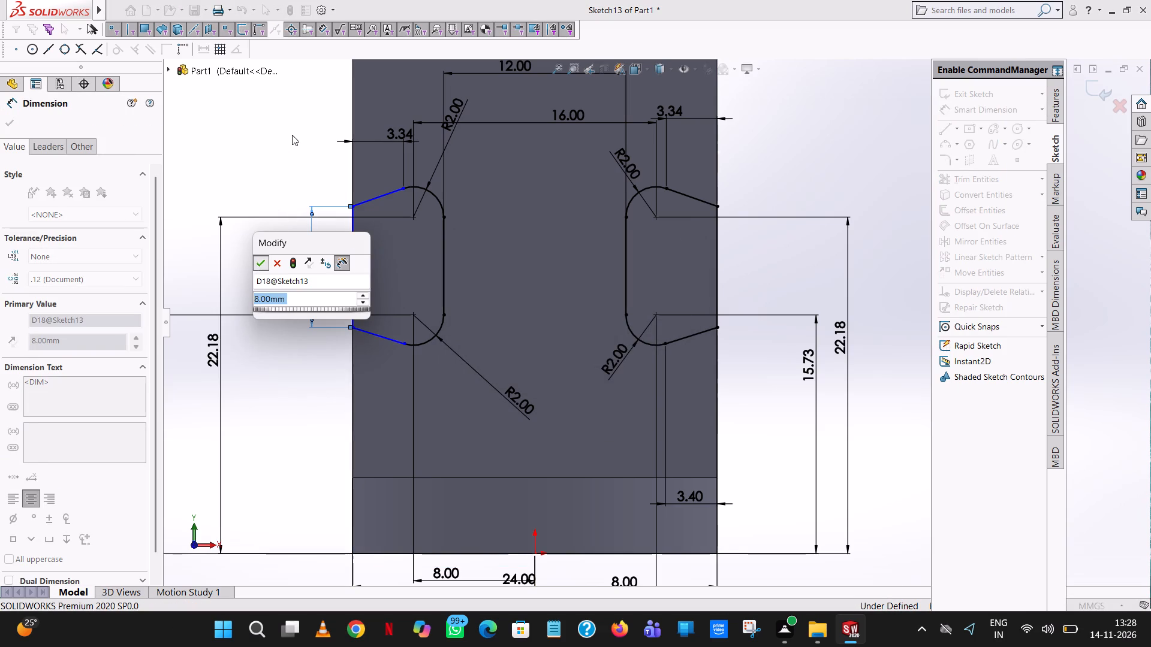
{"action": "left_click", "coordinate": [292, 134]}
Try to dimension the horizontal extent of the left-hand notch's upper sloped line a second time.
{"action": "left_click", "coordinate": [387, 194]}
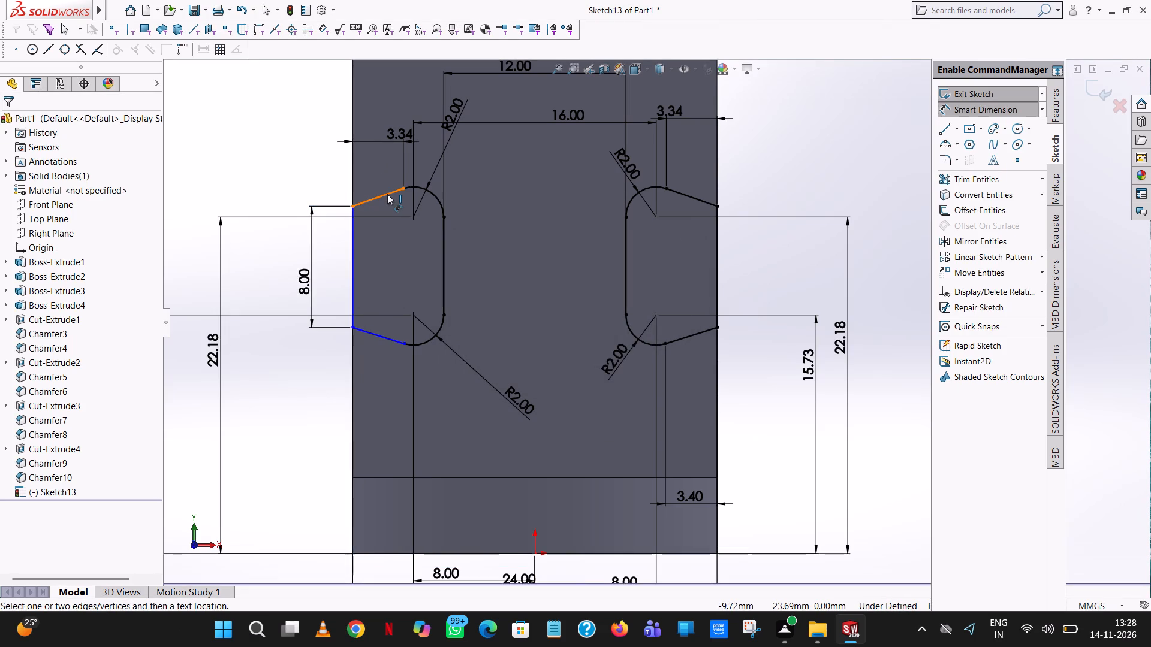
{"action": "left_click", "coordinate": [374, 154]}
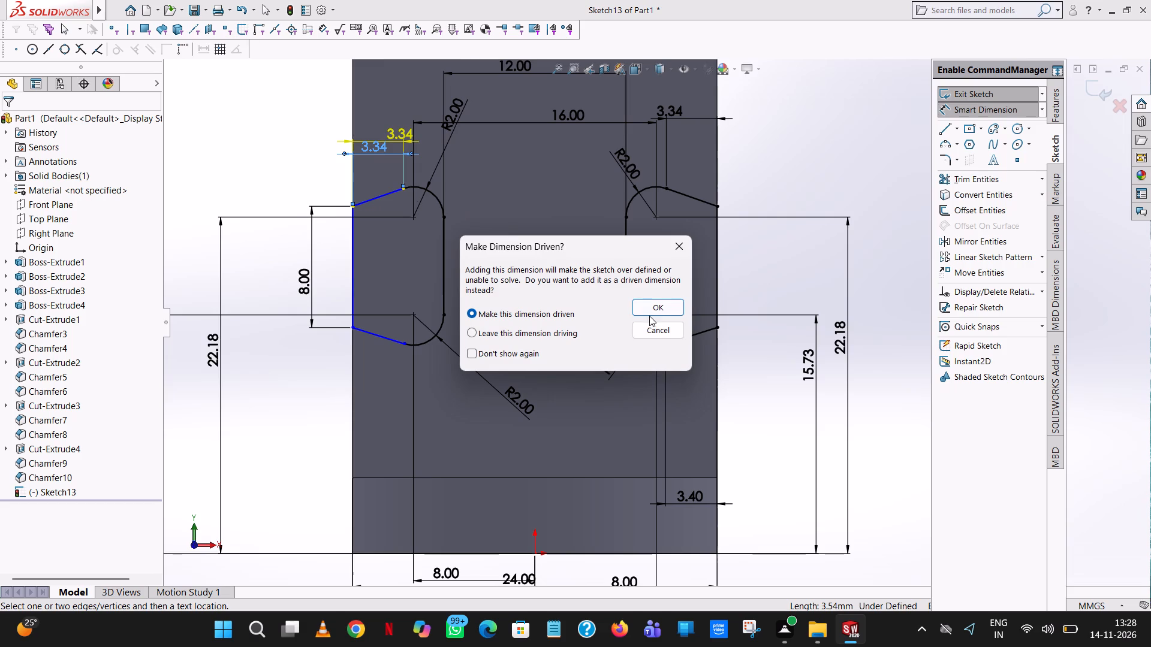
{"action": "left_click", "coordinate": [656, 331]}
Dimension the horizontal extent of the left-hand notch's lower sloped line, keeping it as drawn.
{"action": "left_click", "coordinate": [373, 334]}
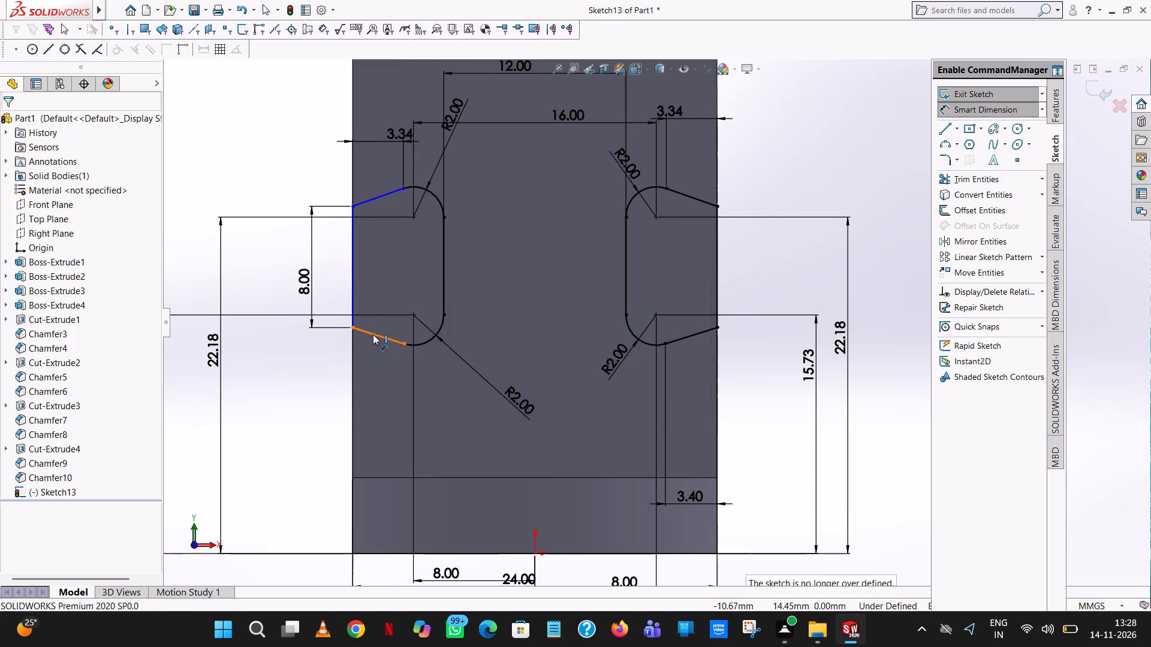
{"action": "left_click", "coordinate": [388, 406]}
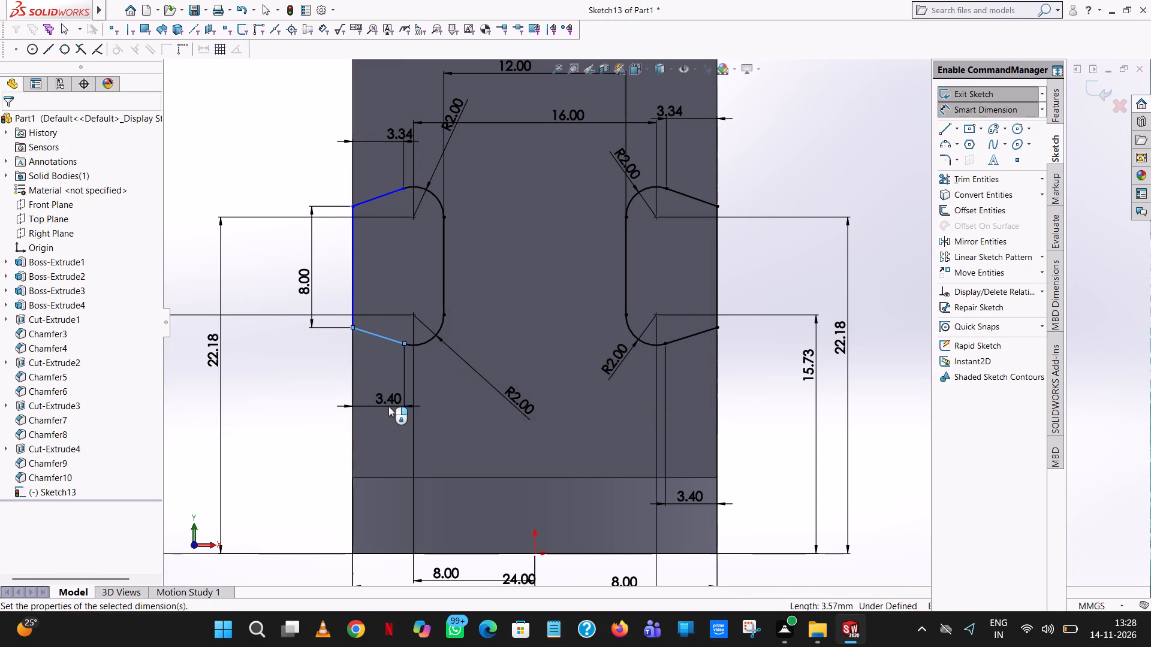
{"action": "left_click", "coordinate": [333, 391]}
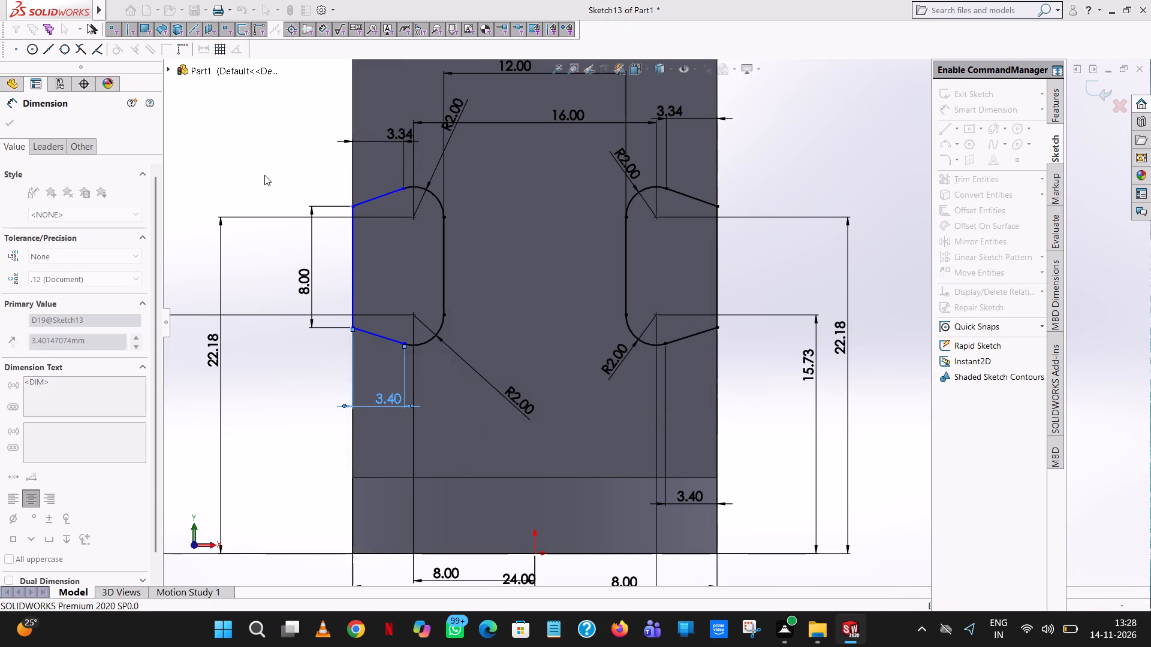
{"action": "left_click", "coordinate": [264, 170]}
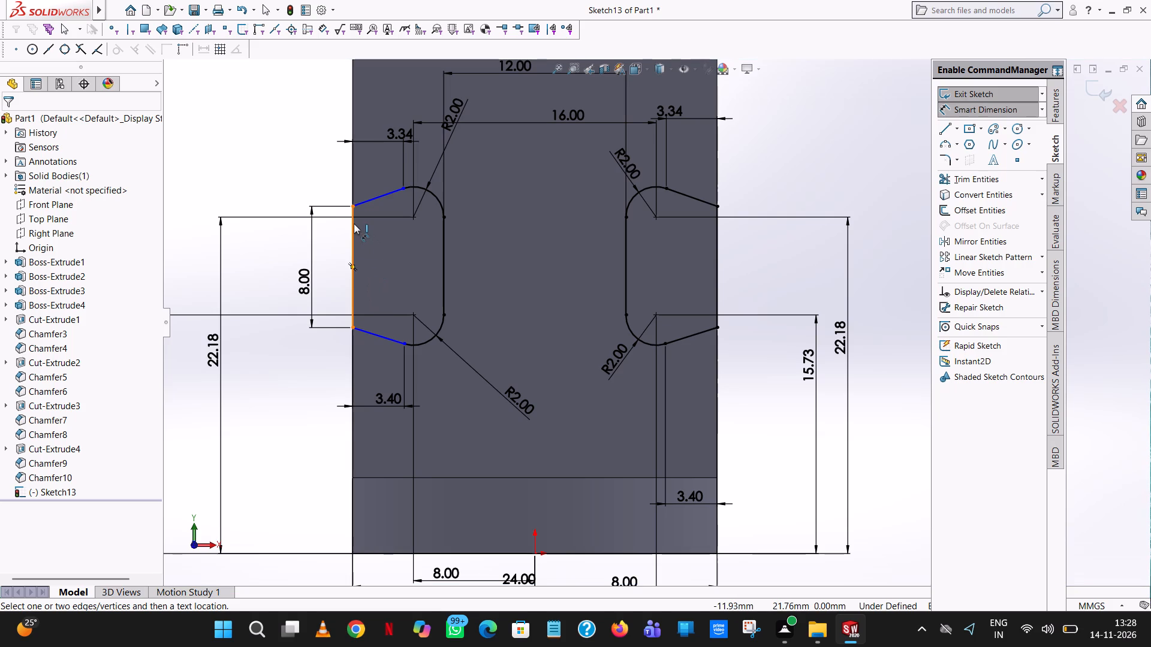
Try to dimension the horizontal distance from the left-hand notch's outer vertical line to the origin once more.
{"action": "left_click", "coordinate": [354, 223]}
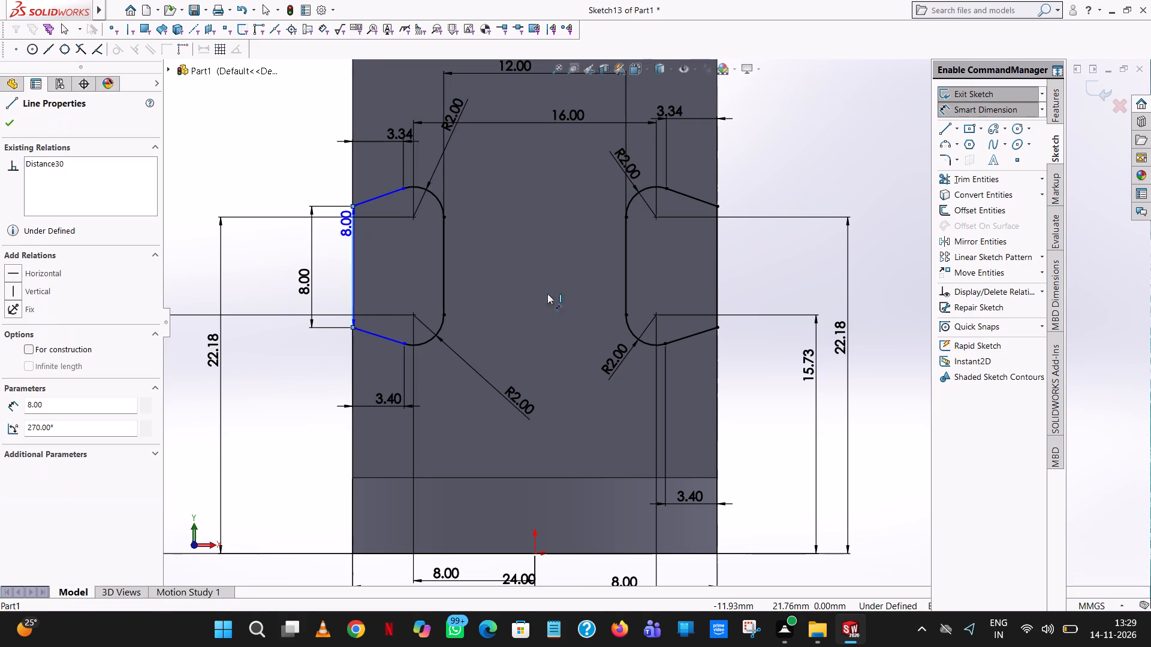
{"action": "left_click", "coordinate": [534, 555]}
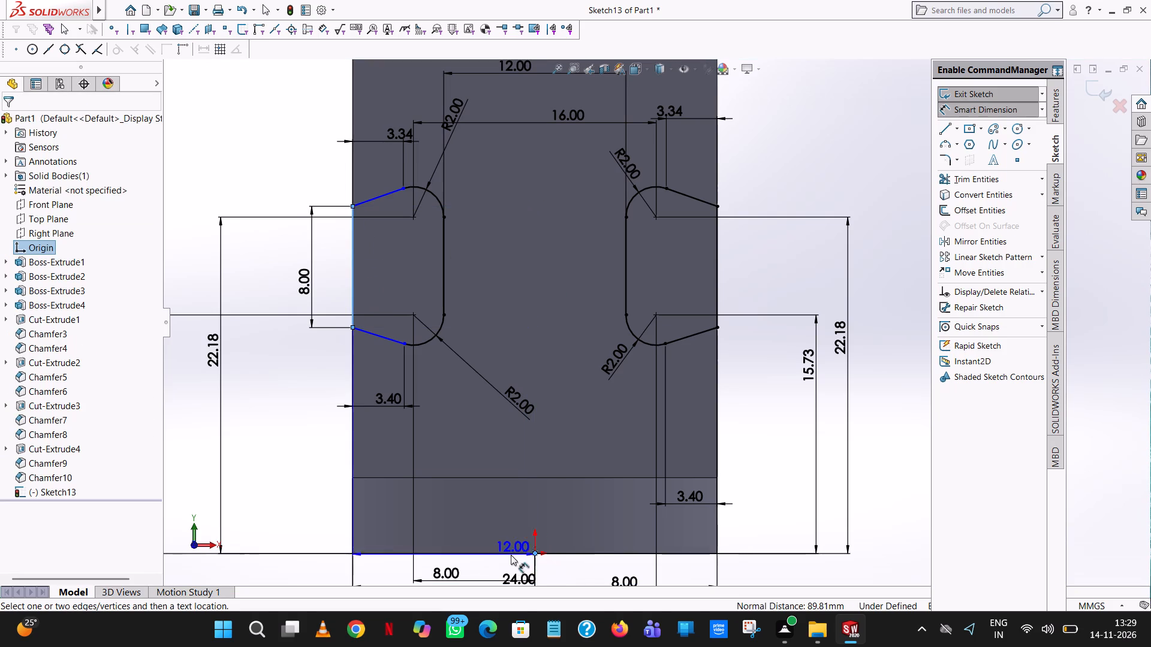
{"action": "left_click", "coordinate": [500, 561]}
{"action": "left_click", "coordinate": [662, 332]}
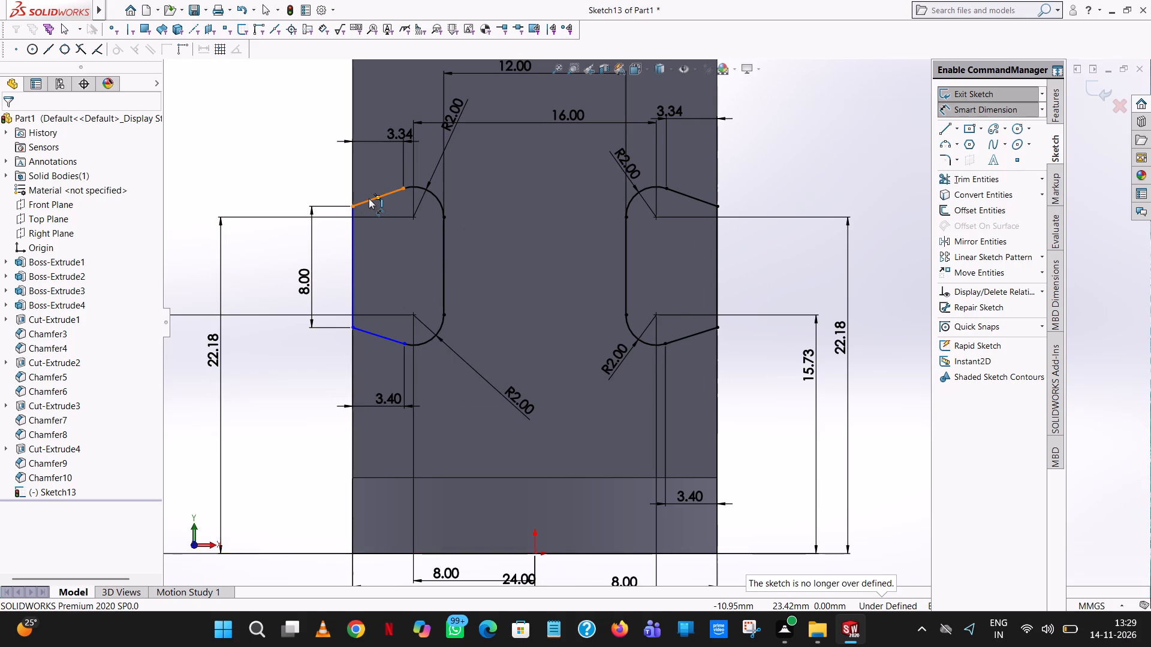
Dimension the horizontal distance between the left-hand notch's outer and inner vertical lines, keeping it as drawn.
{"action": "left_click", "coordinate": [354, 269]}
{"action": "left_click", "coordinate": [445, 274]}
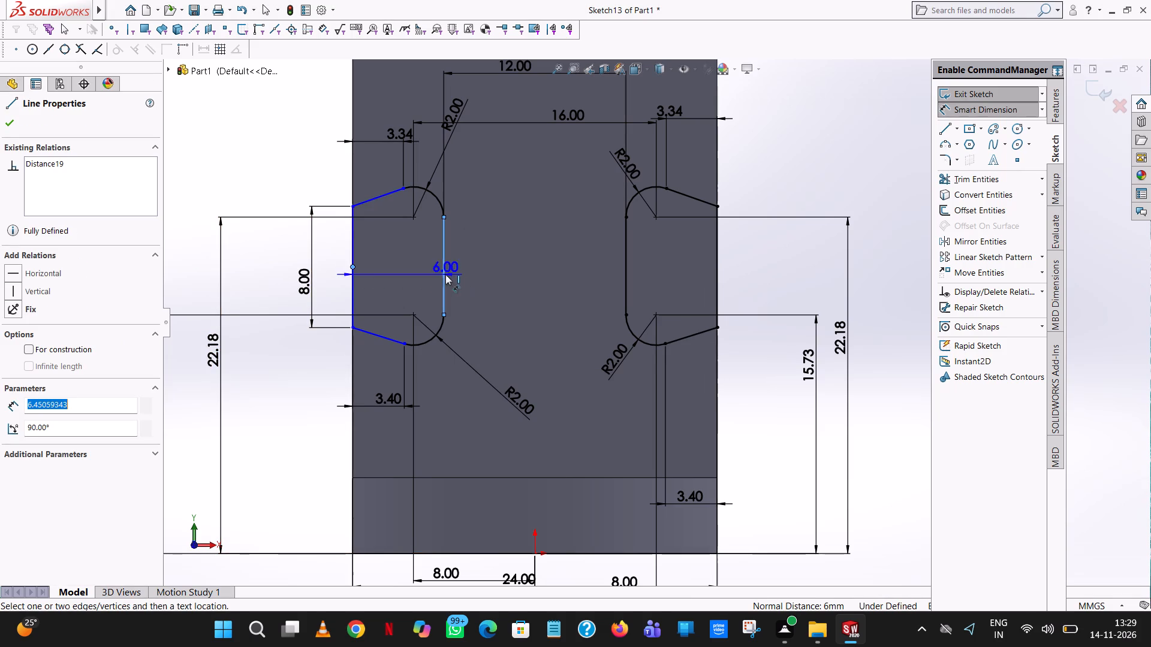
{"action": "left_click", "coordinate": [359, 399]}
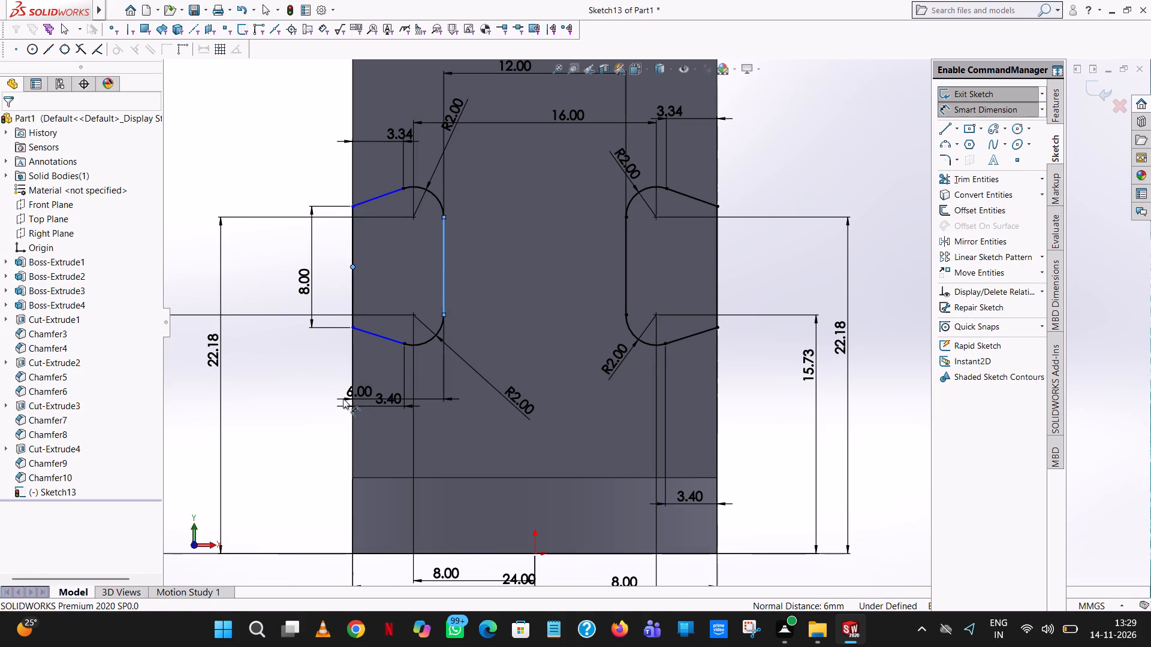
{"action": "left_click", "coordinate": [311, 379]}
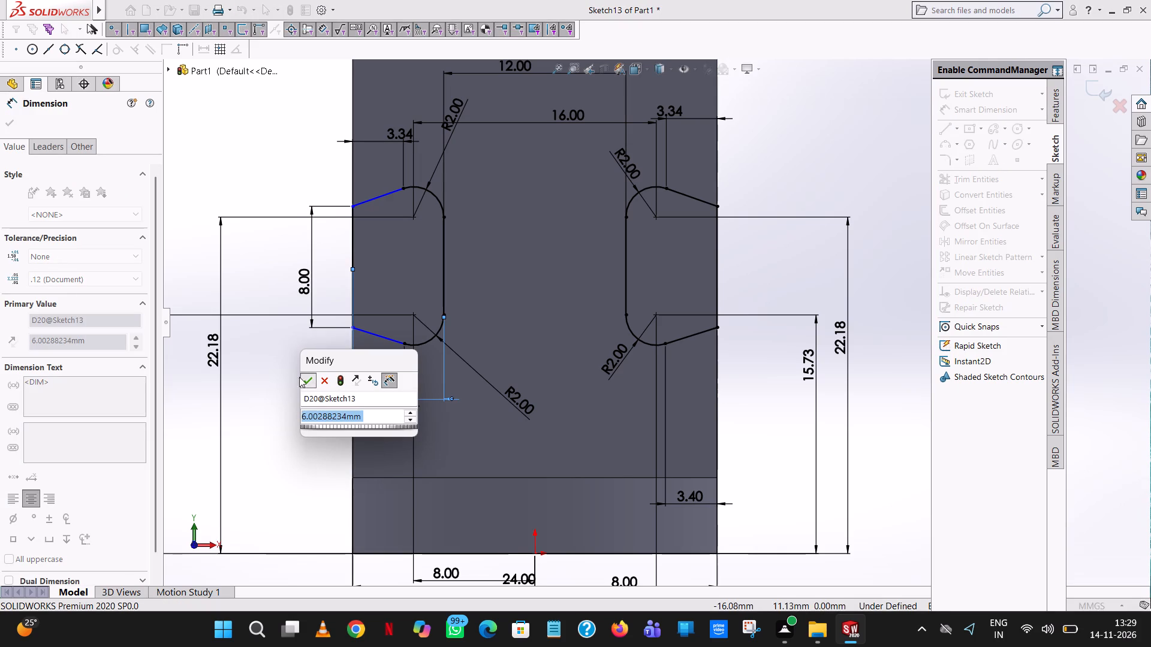
{"action": "left_click", "coordinate": [273, 371]}
{"action": "left_click", "coordinate": [269, 371]}
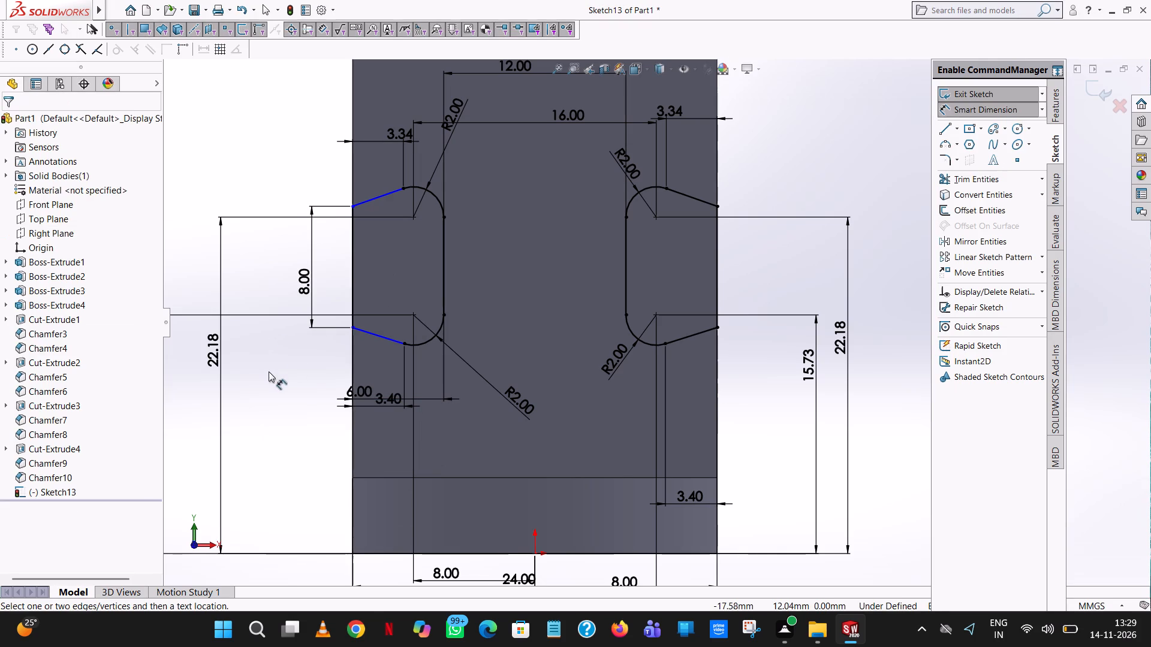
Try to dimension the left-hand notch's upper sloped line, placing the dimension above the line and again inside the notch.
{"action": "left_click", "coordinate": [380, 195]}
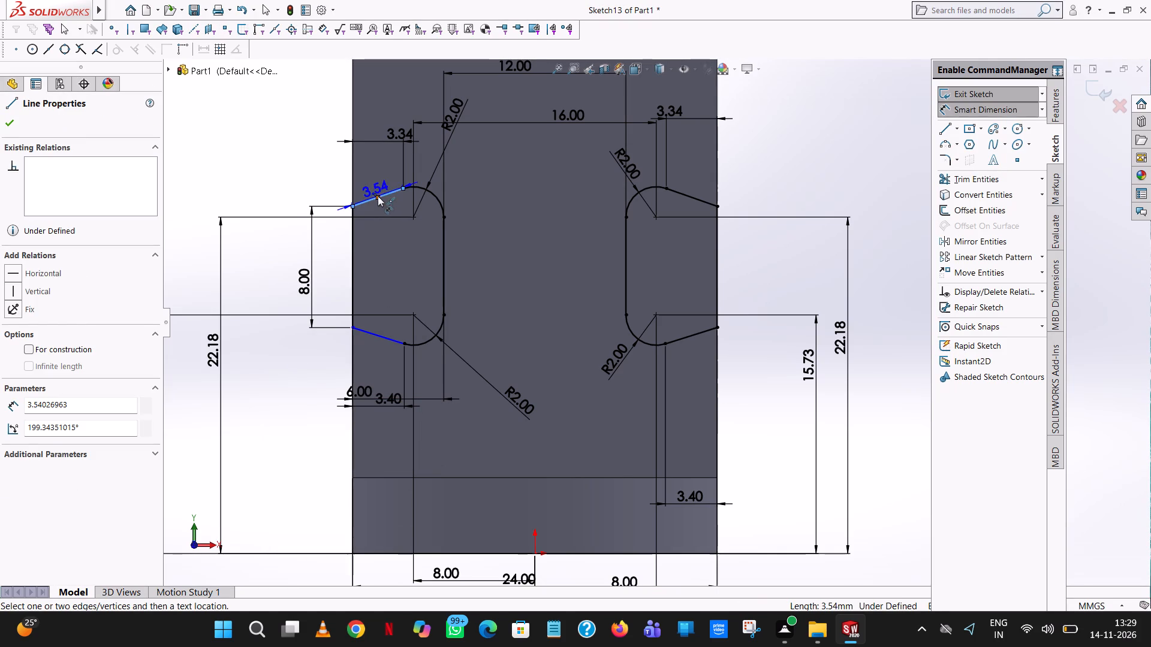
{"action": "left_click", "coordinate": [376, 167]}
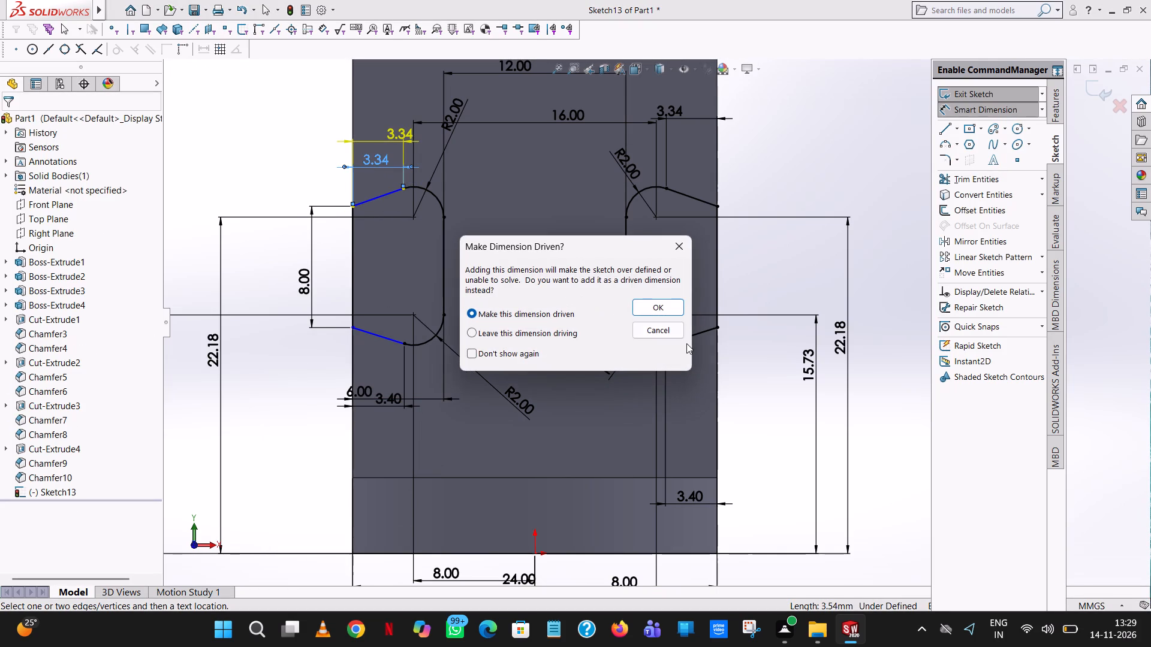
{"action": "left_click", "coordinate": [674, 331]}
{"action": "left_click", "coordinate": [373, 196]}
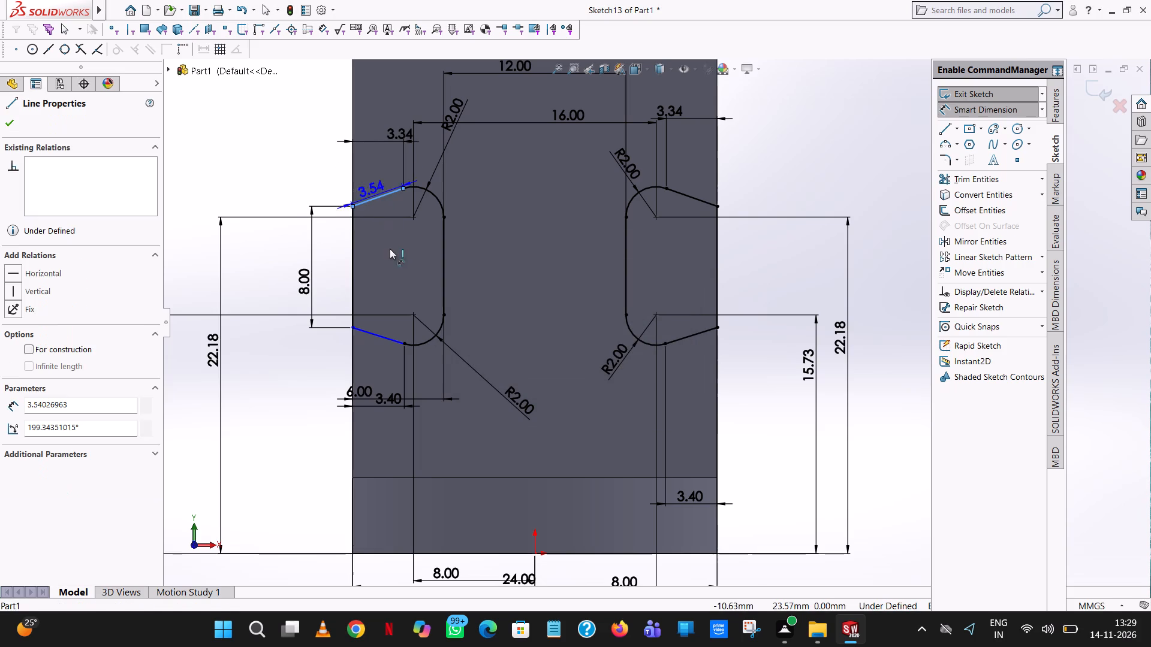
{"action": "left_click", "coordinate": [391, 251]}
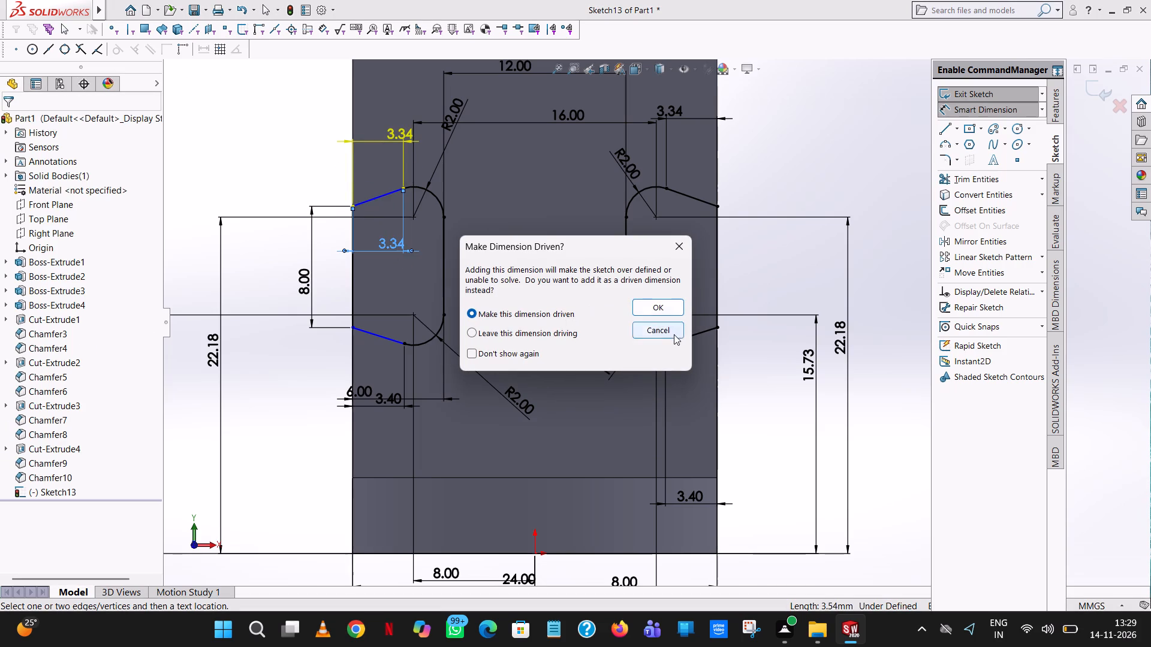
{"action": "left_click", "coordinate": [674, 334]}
Dimension the aligned length of the left-hand notch's lower sloped line, keeping it as drawn.
{"action": "left_click", "coordinate": [372, 332]}
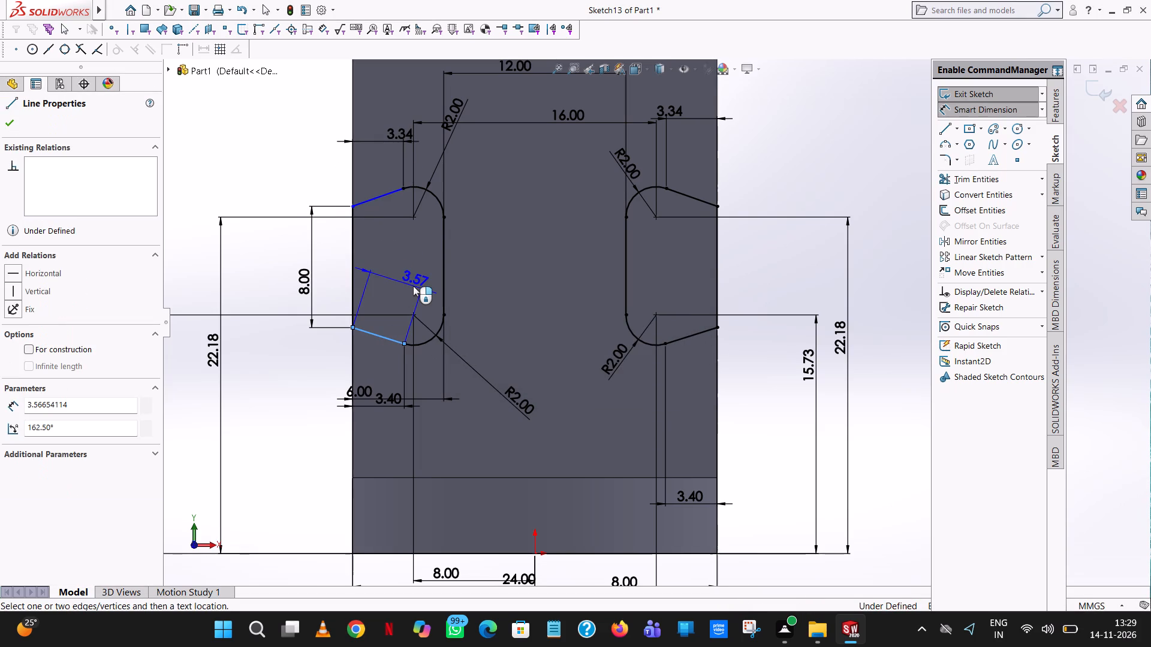
{"action": "left_click", "coordinate": [413, 286]}
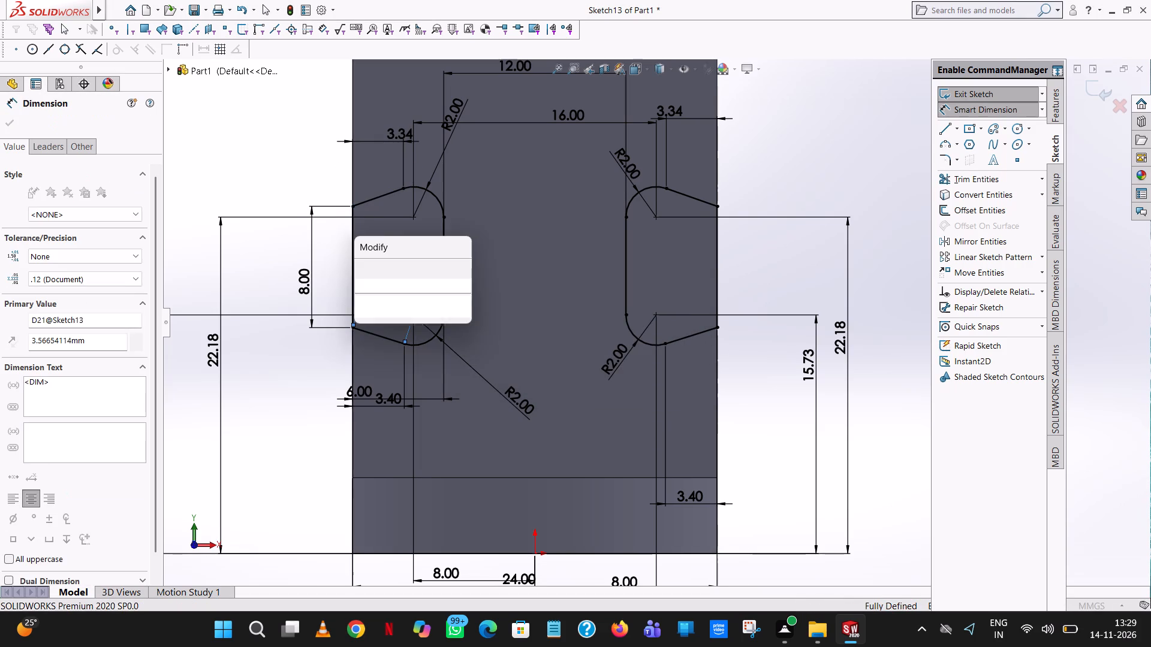
{"action": "left_click", "coordinate": [359, 265]}
{"action": "left_click", "coordinate": [790, 121]}
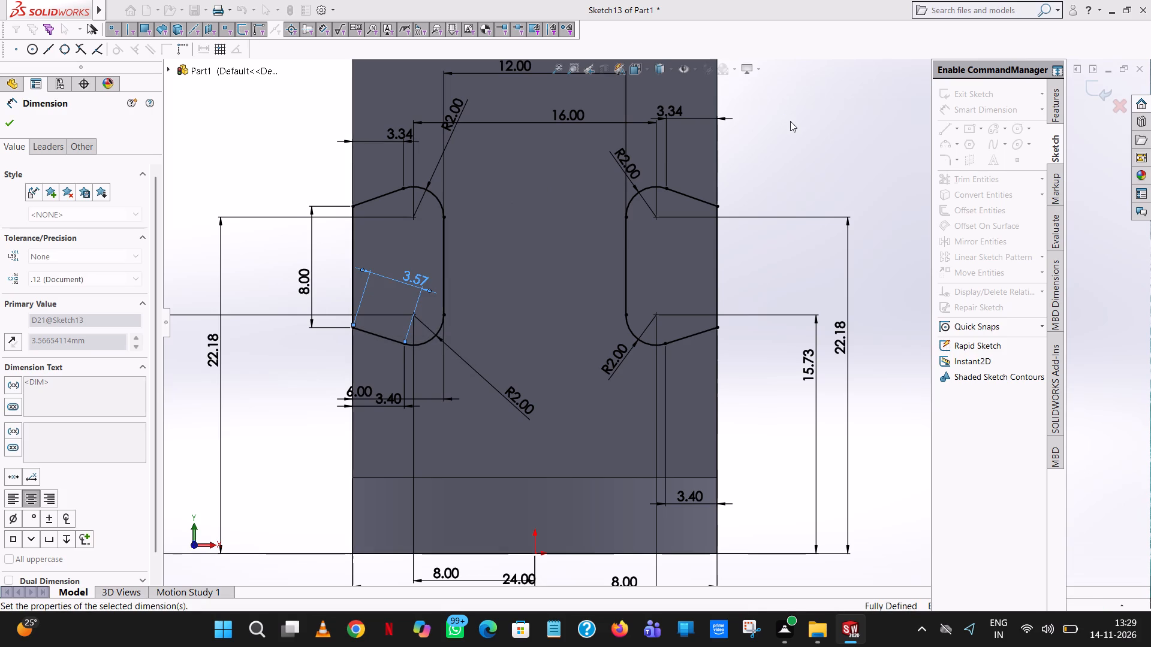
{"action": "left_click", "coordinate": [833, 160]}
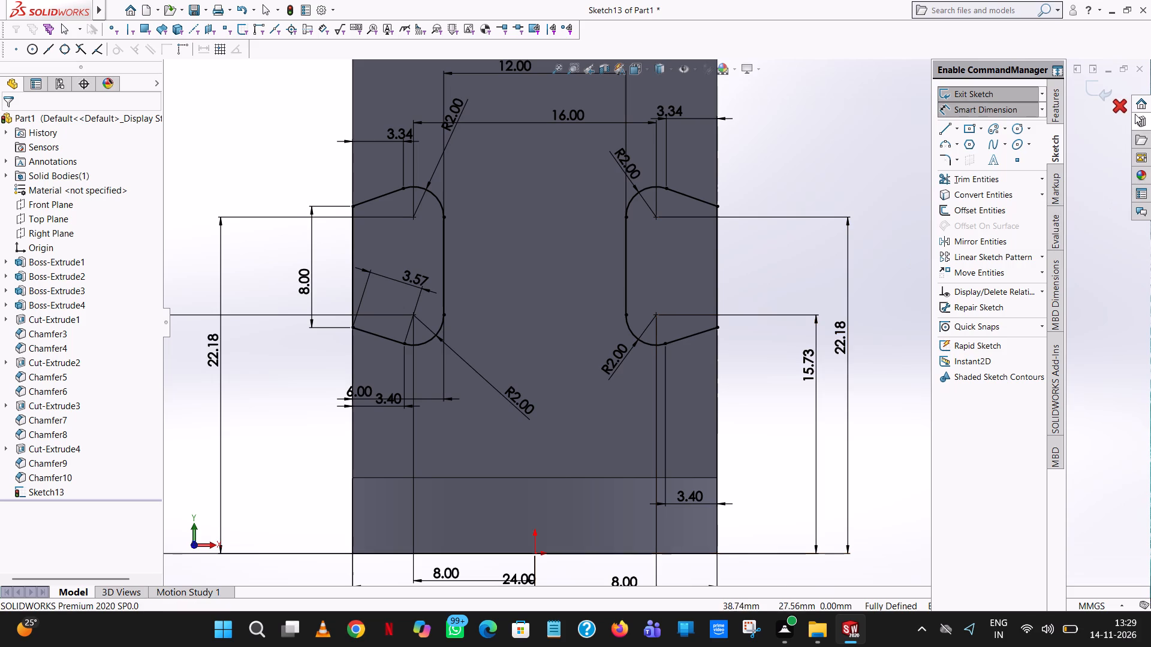
Cut-extrude both notch profiles 113 mm blind from the front face along the length of the part.
{"action": "left_click", "coordinate": [1058, 112]}
{"action": "left_click", "coordinate": [981, 171]}
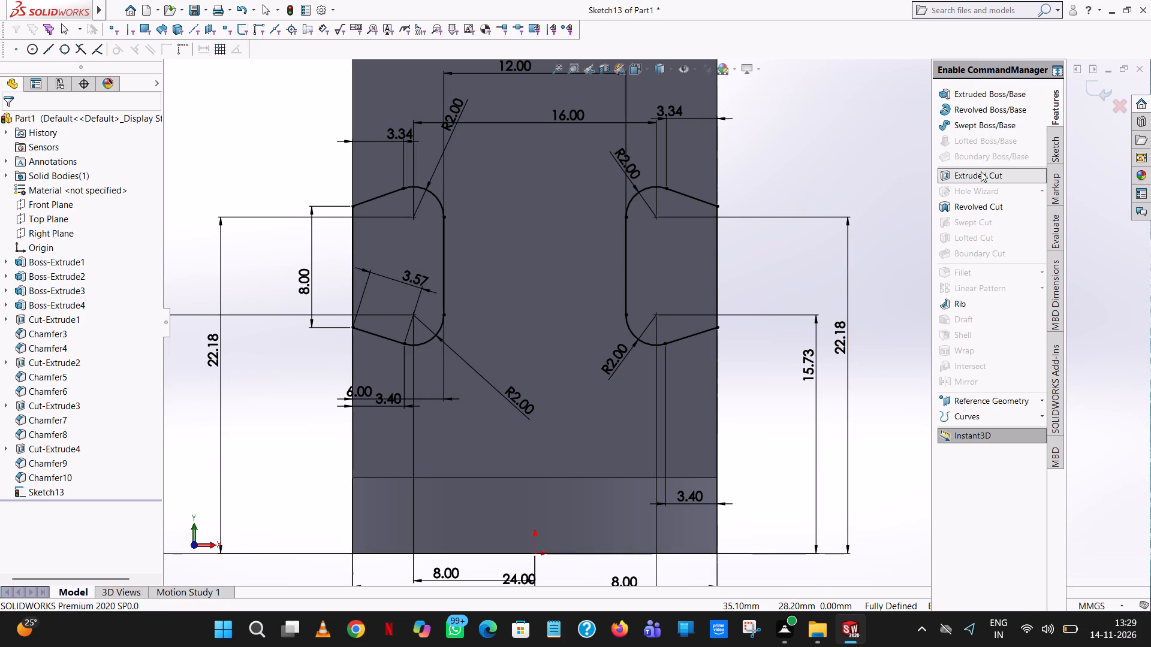
{"action": "scroll", "coordinate": [807, 214], "scroll_direction": "up", "scroll_amount": 5}
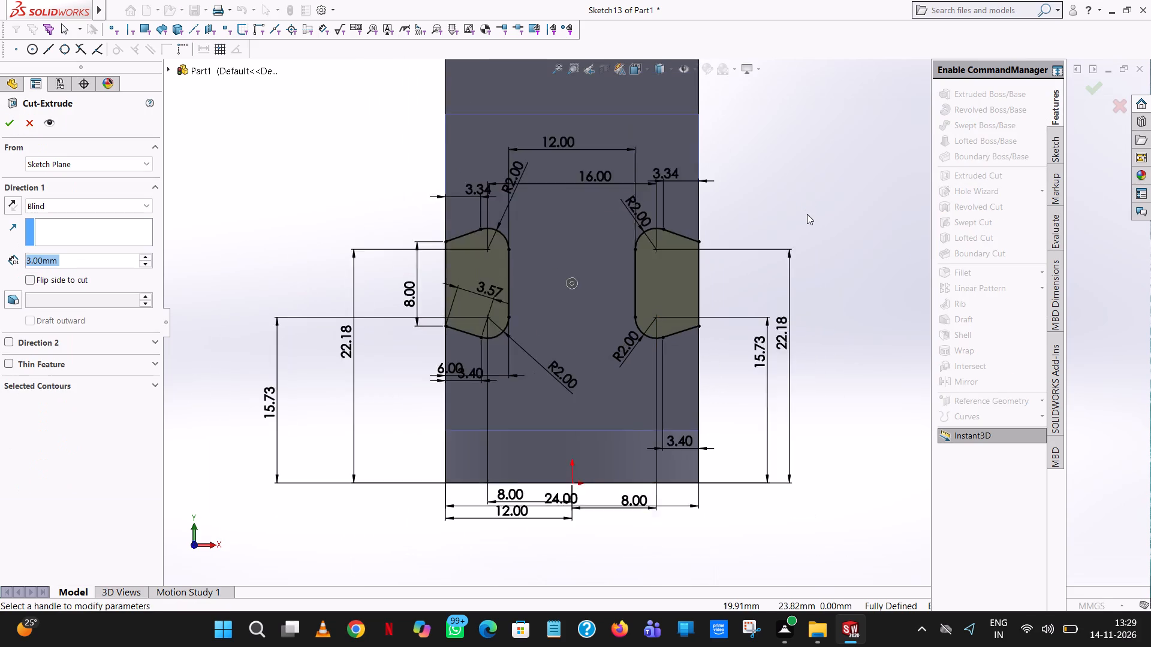
{"action": "scroll", "coordinate": [807, 214], "scroll_direction": "up", "scroll_amount": 2}
{"action": "middle_click_drag", "start_coordinate": [807, 220], "coordinate": [763, 292]}
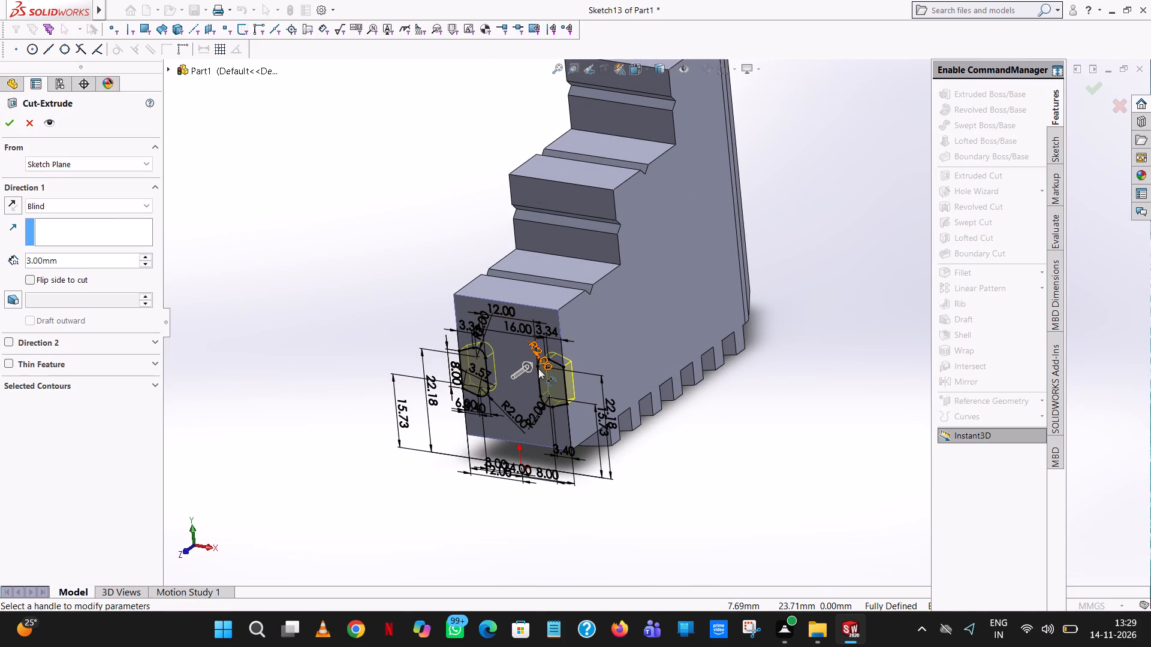
{"action": "left_click_drag", "start_coordinate": [524, 368], "coordinate": [787, 159]}
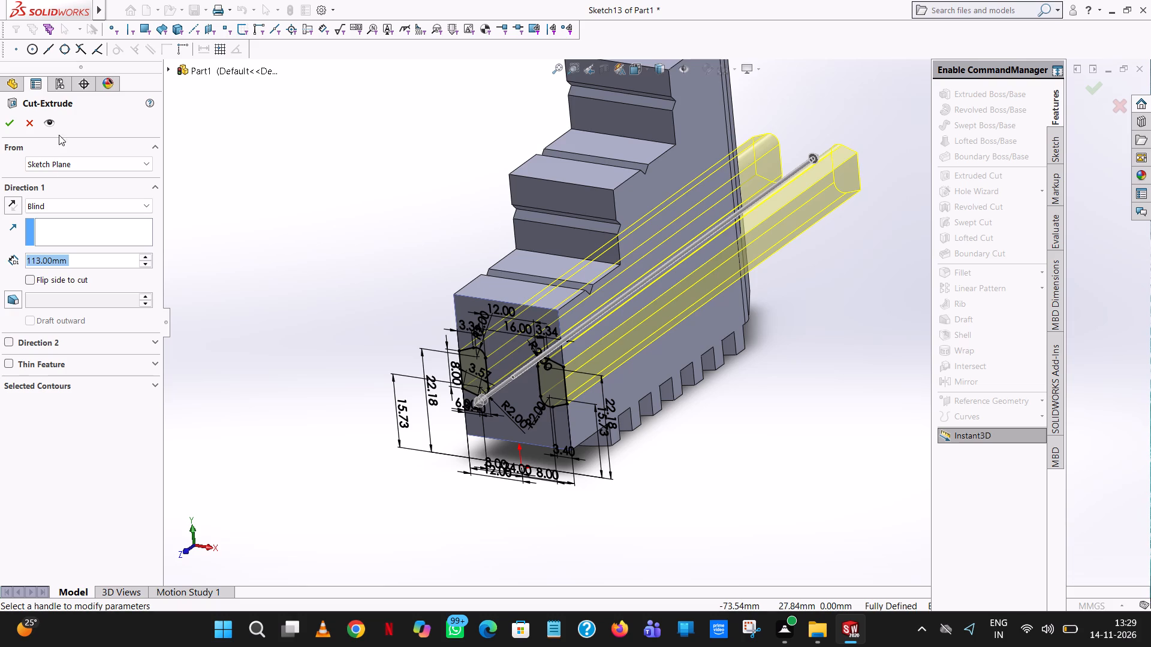
{"action": "left_click", "coordinate": [4, 120]}
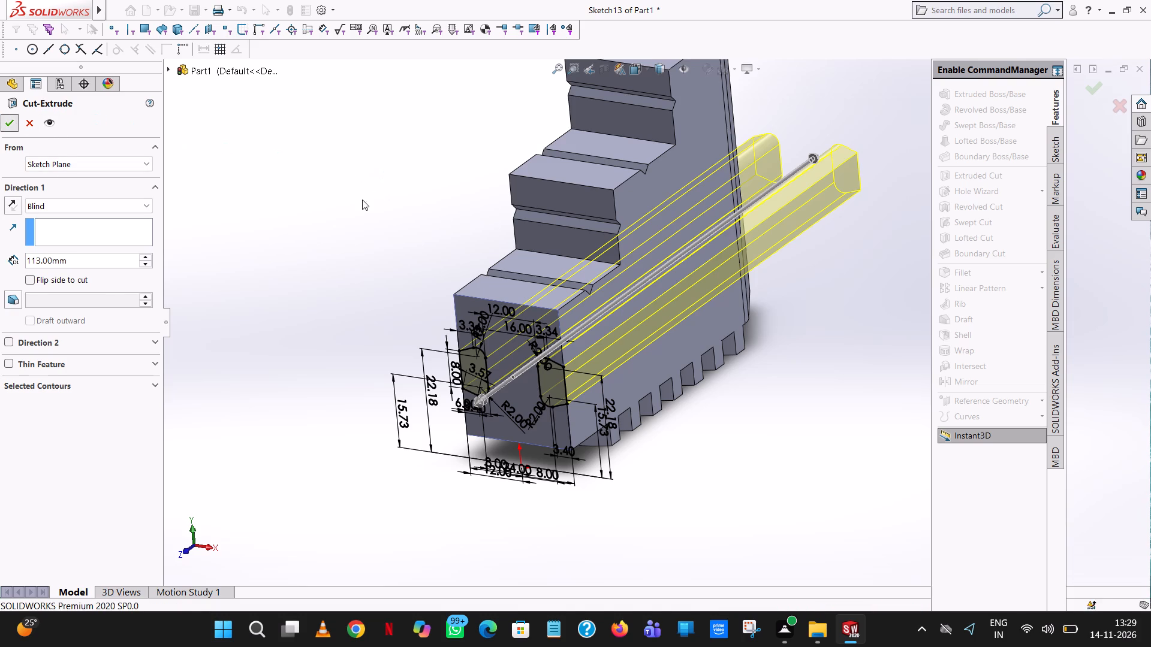
{"action": "left_click", "coordinate": [321, 240]}
Examine the newly cut side grooves and the stepped part from the front, back, sides, top and underside.
{"action": "scroll", "coordinate": [326, 244], "scroll_direction": "up", "scroll_amount": 2}
{"action": "middle_click_drag", "start_coordinate": [326, 244], "coordinate": [492, 171]}
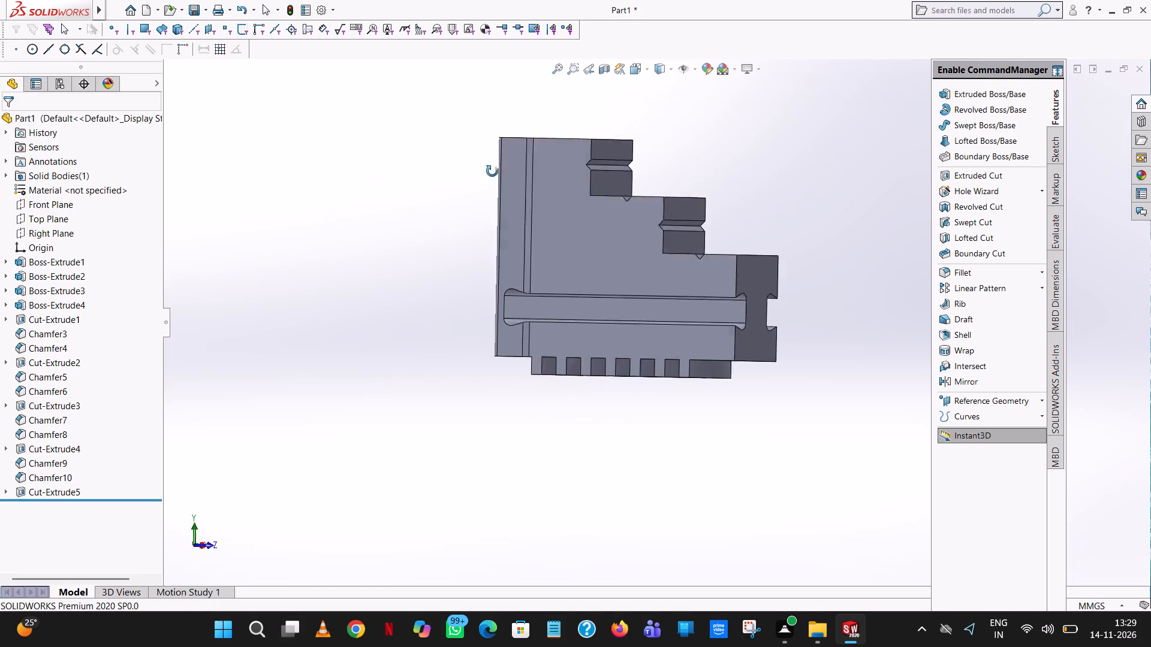
{"action": "middle_click_drag", "start_coordinate": [492, 171], "coordinate": [621, 191]}
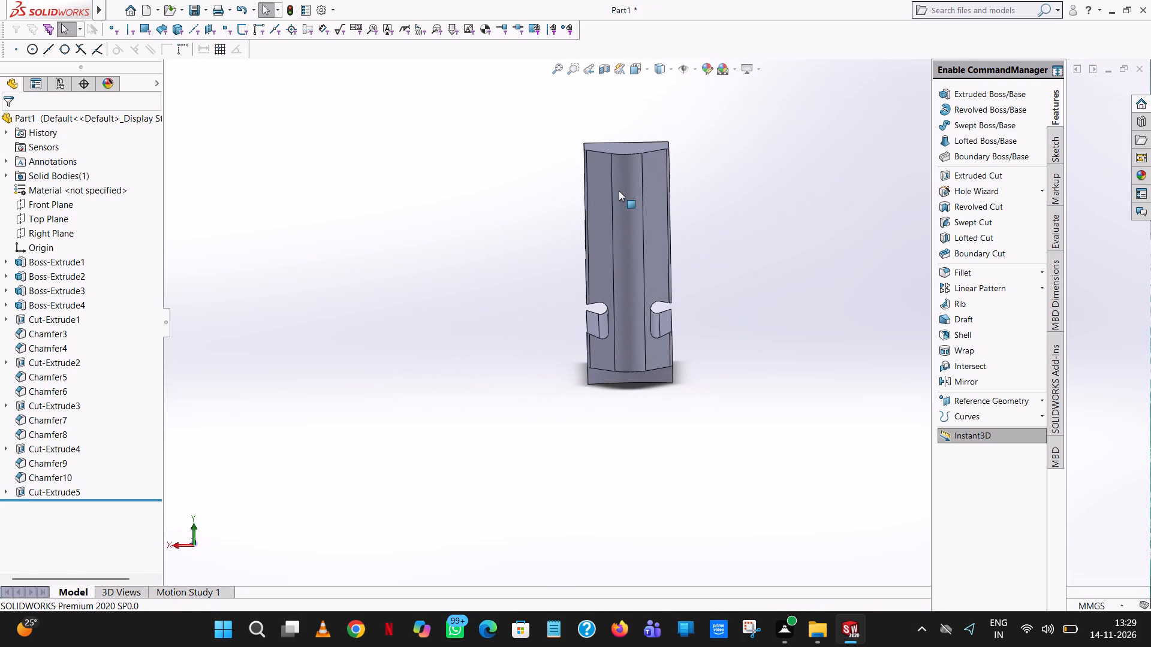
{"action": "middle_click_drag", "start_coordinate": [617, 192], "coordinate": [696, 160]}
{"action": "scroll", "coordinate": [630, 204], "scroll_direction": "up", "scroll_amount": 1}
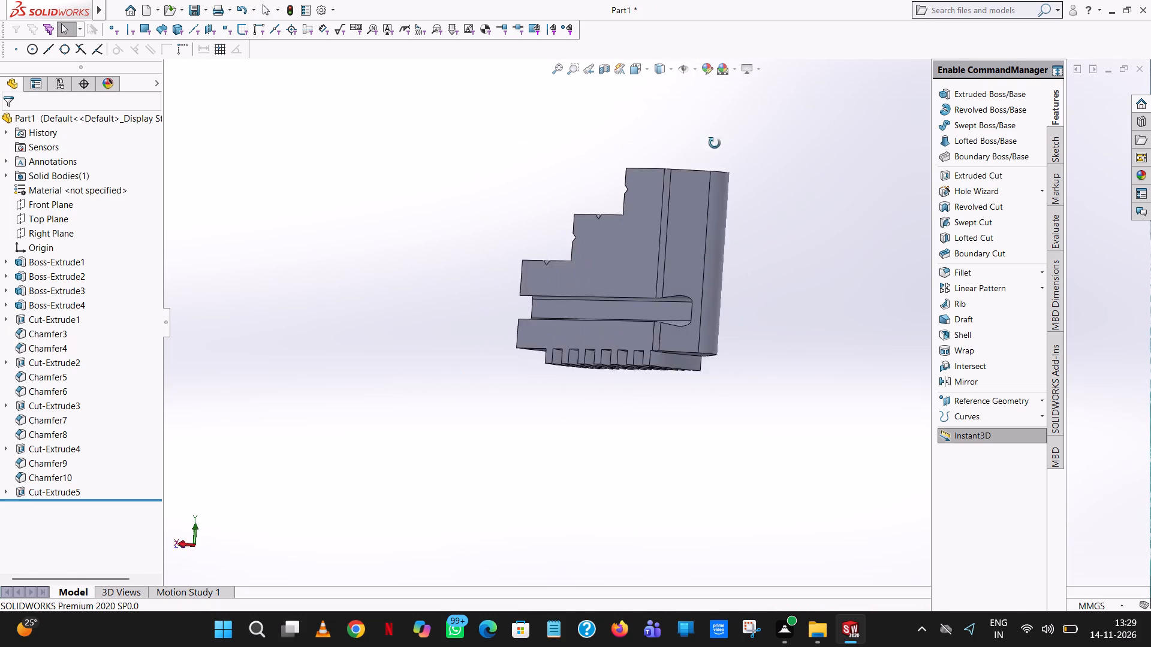
{"action": "middle_click_drag", "start_coordinate": [720, 137], "coordinate": [884, 224]}
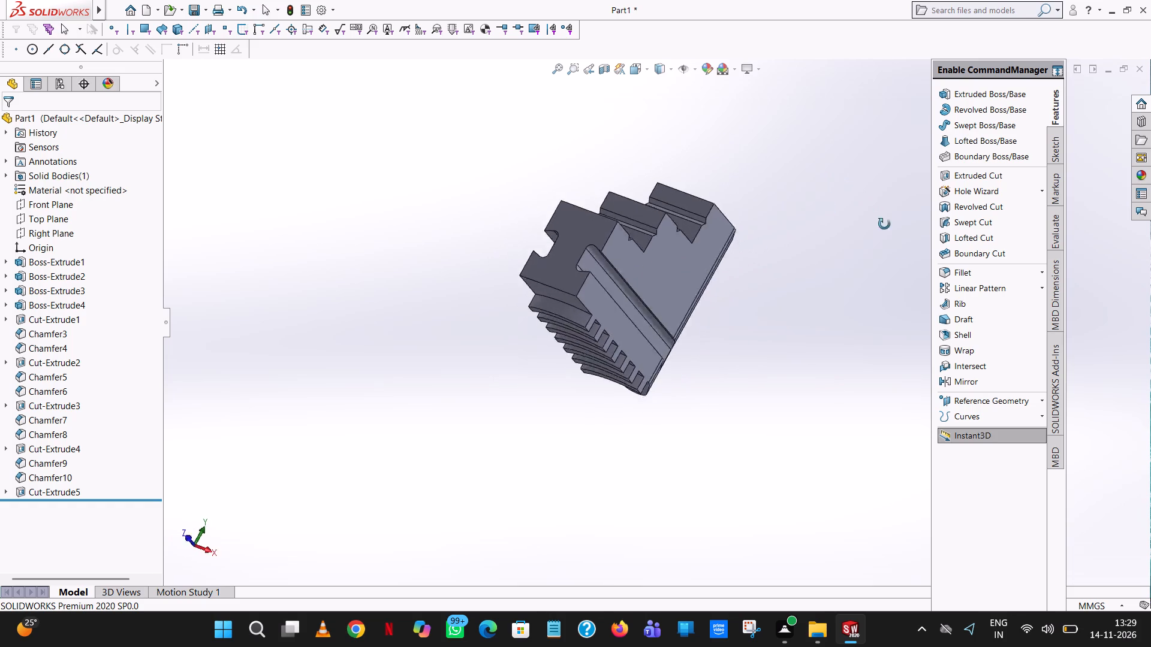
{"action": "middle_click_drag", "start_coordinate": [884, 224], "coordinate": [911, 350]}
{"action": "scroll", "coordinate": [671, 349], "scroll_direction": "down", "scroll_amount": 6}
{"action": "middle_click_drag", "start_coordinate": [671, 349], "coordinate": [617, 270]}
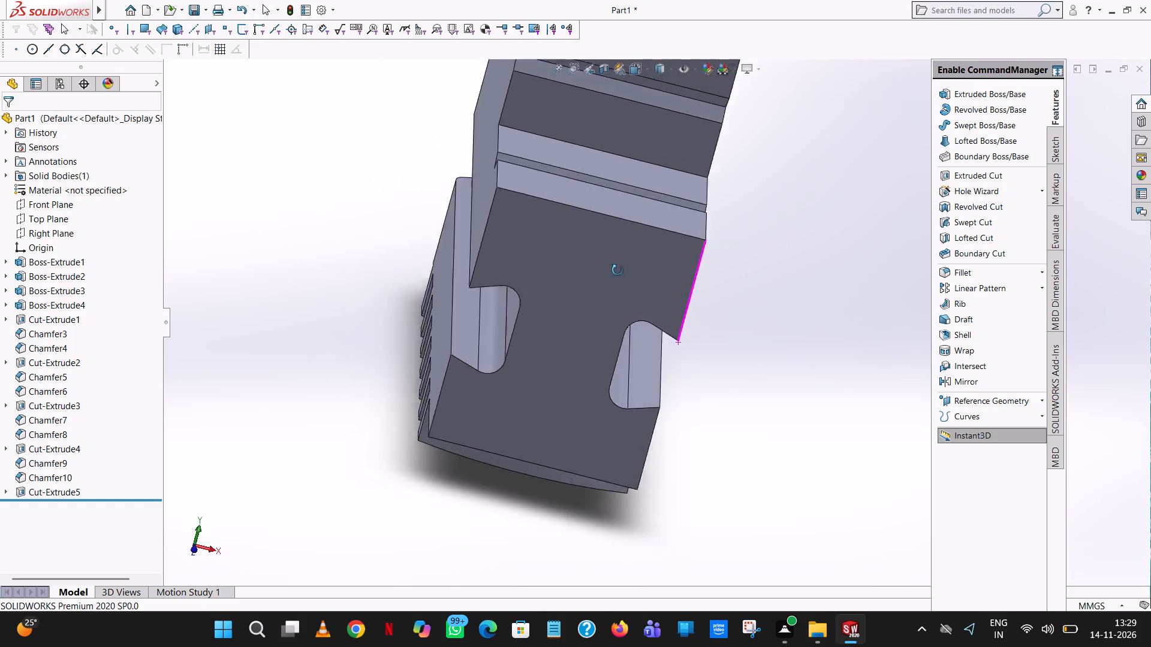
{"action": "middle_click_drag", "start_coordinate": [617, 270], "coordinate": [673, 240]}
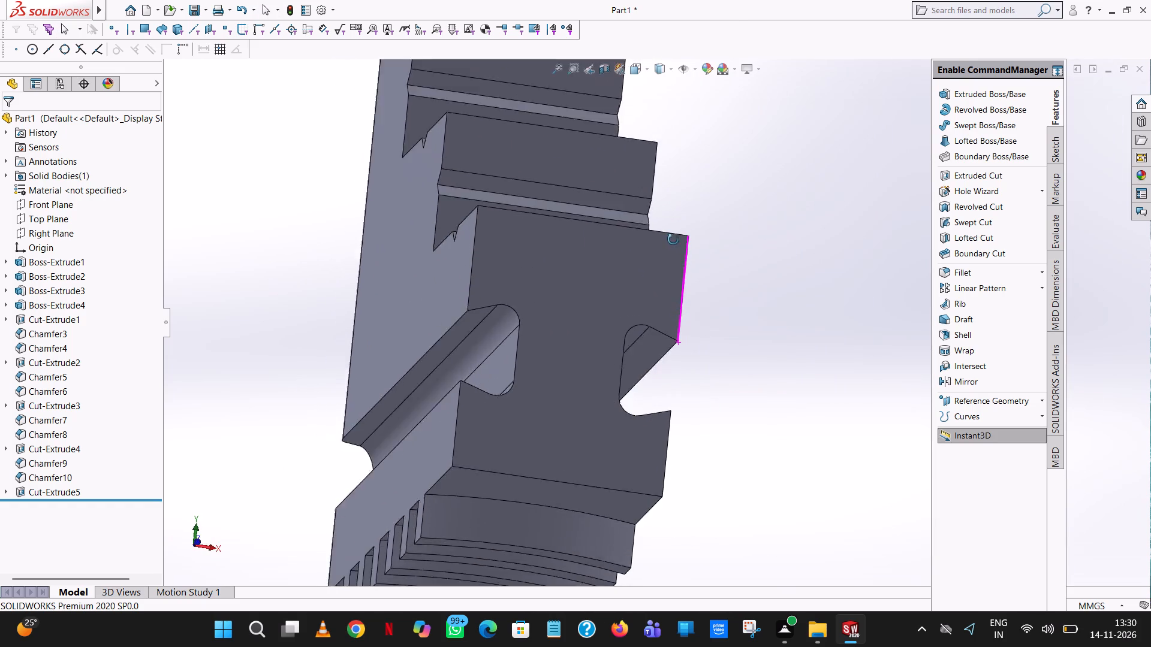
{"action": "middle_click_drag", "start_coordinate": [673, 240], "coordinate": [665, 312]}
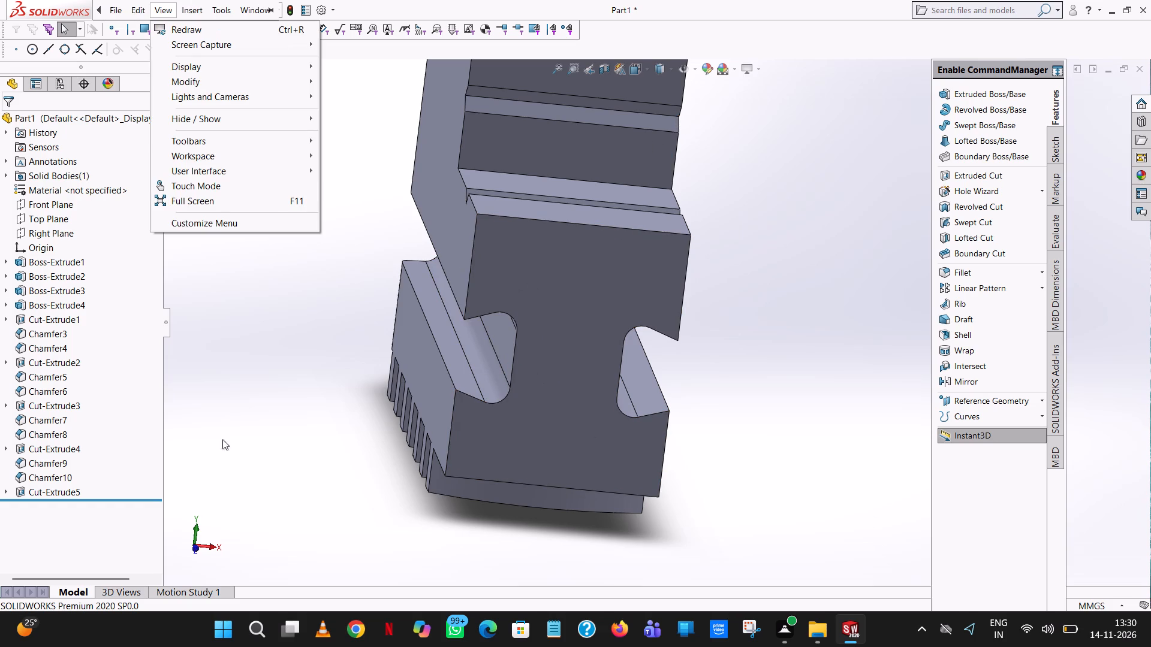
{"action": "left_click", "coordinate": [283, 370]}
{"action": "middle_click_drag", "start_coordinate": [334, 366], "coordinate": [481, 406]}
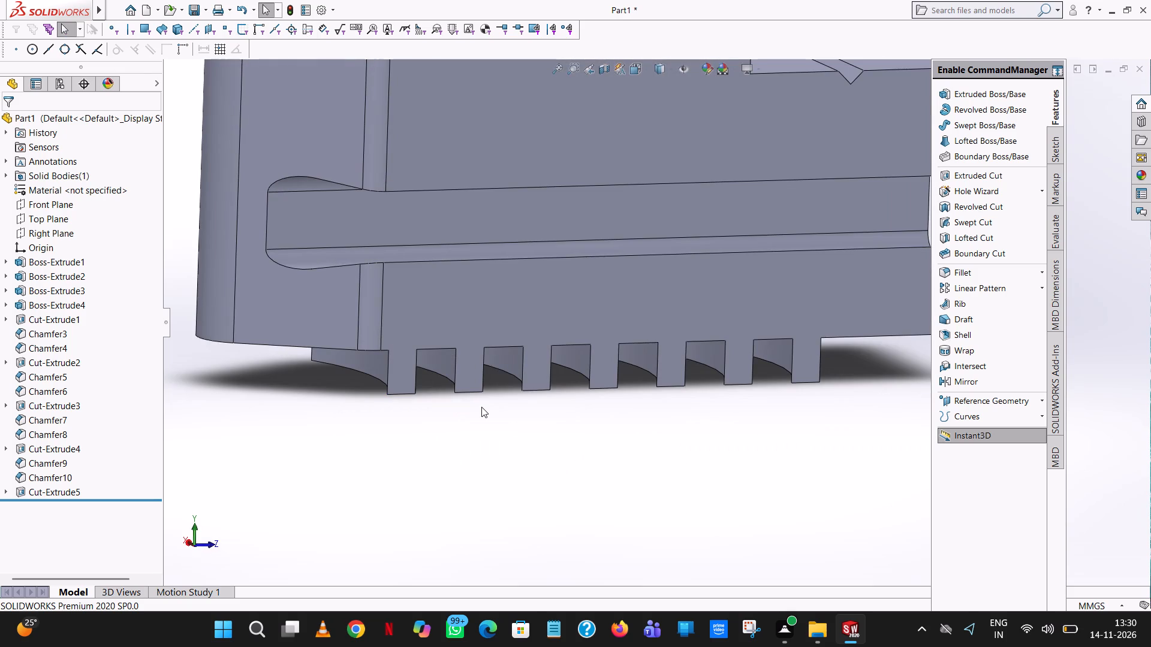
{"action": "scroll", "coordinate": [481, 407], "scroll_direction": "up", "scroll_amount": 3}
{"action": "middle_click_drag", "start_coordinate": [764, 139], "coordinate": [766, 306]}
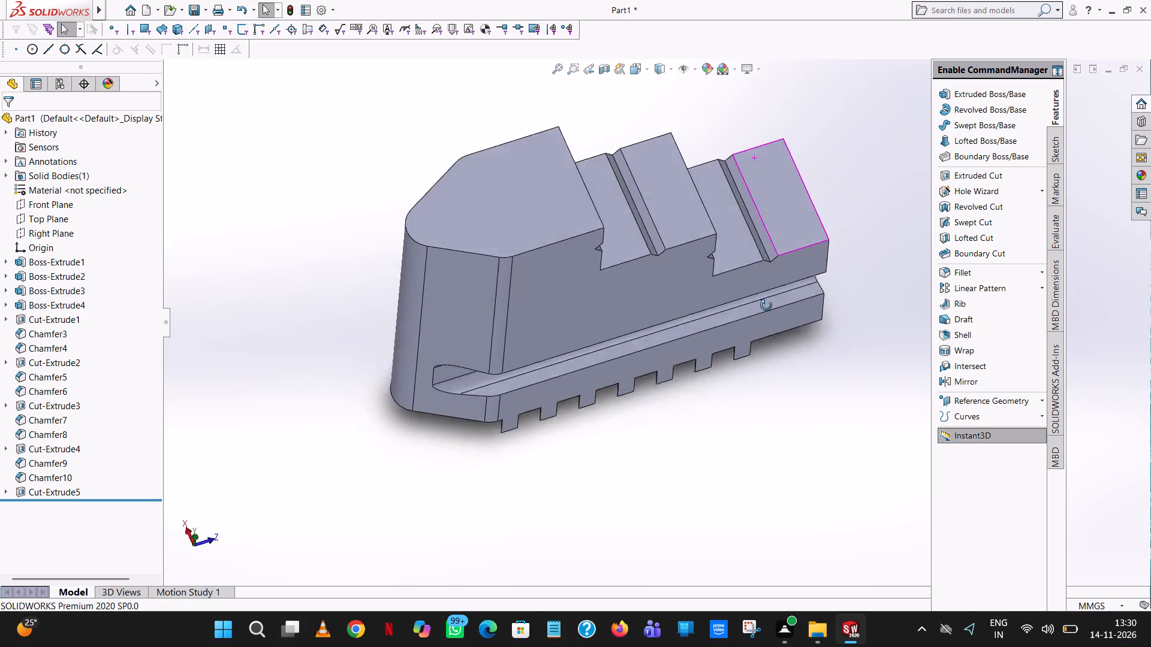
{"action": "middle_click_drag", "start_coordinate": [766, 306], "coordinate": [753, 488]}
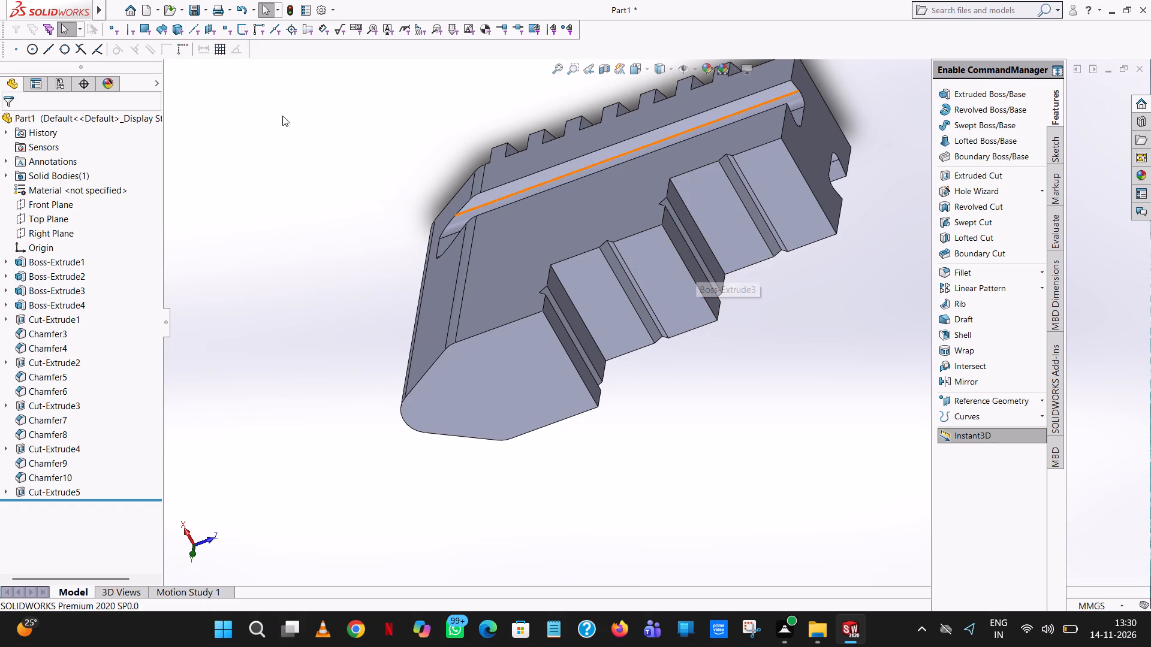
{"action": "scroll", "coordinate": [543, 142], "scroll_direction": "down", "scroll_amount": 2}
{"action": "scroll", "coordinate": [747, 301], "scroll_direction": "up", "scroll_amount": 5}
{"action": "middle_click_drag", "start_coordinate": [746, 302], "coordinate": [674, 82]}
{"action": "scroll", "coordinate": [676, 156], "scroll_direction": "up", "scroll_amount": 1}
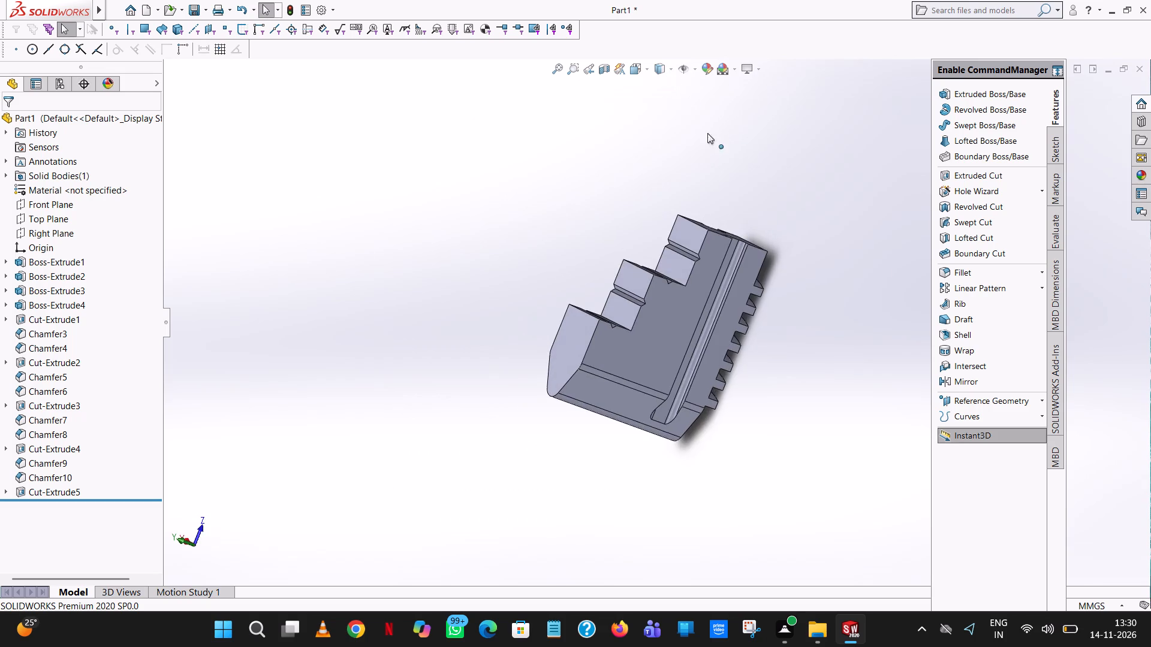
{"action": "scroll", "coordinate": [743, 261], "scroll_direction": "down", "scroll_amount": 8}
{"action": "middle_click_drag", "start_coordinate": [779, 134], "coordinate": [816, 84]}
{"action": "scroll", "coordinate": [818, 84], "scroll_direction": "up", "scroll_amount": 8}
{"action": "middle_click_drag", "start_coordinate": [646, 400], "coordinate": [651, 380]}
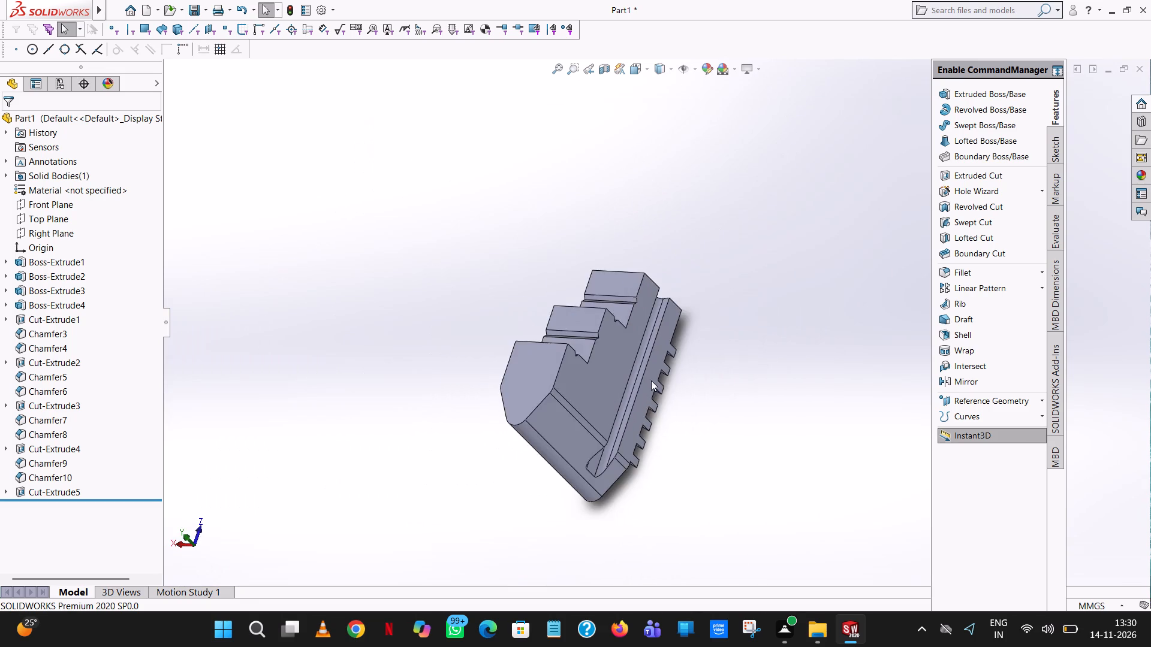
{"action": "middle_click_drag", "start_coordinate": [651, 380], "coordinate": [833, 371]}
{"action": "scroll", "coordinate": [833, 373], "scroll_direction": "up", "scroll_amount": 1}
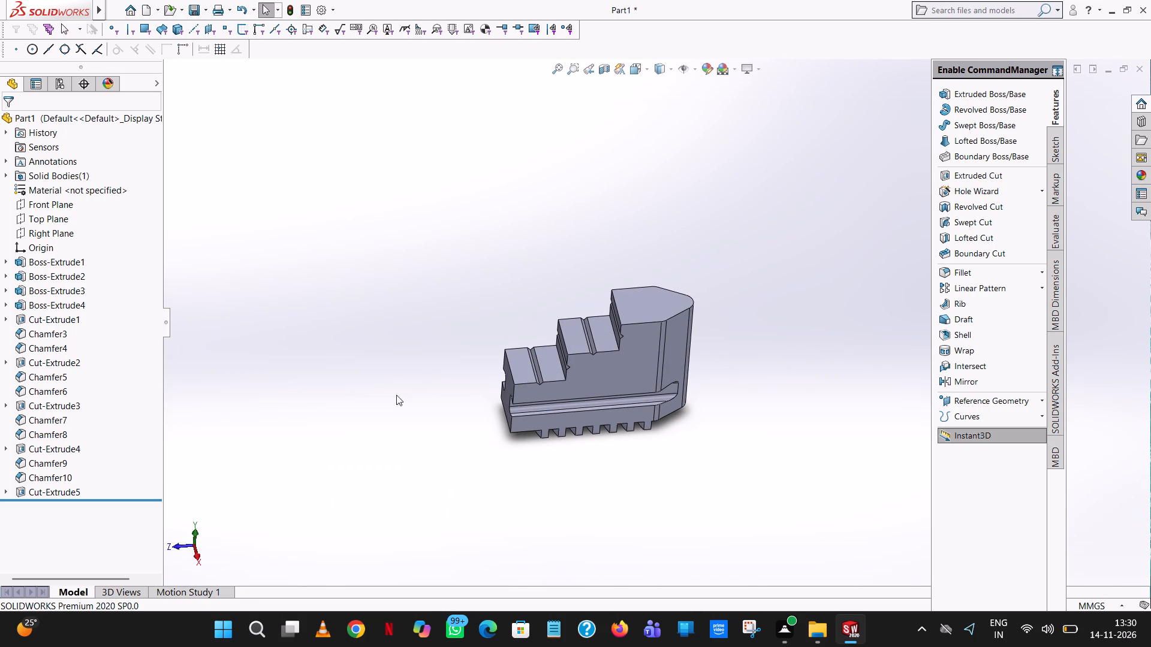
Fillet the front face's vertical edge above the right-hand side groove with a 5 mm radius.
{"action": "left_click", "coordinate": [969, 275]}
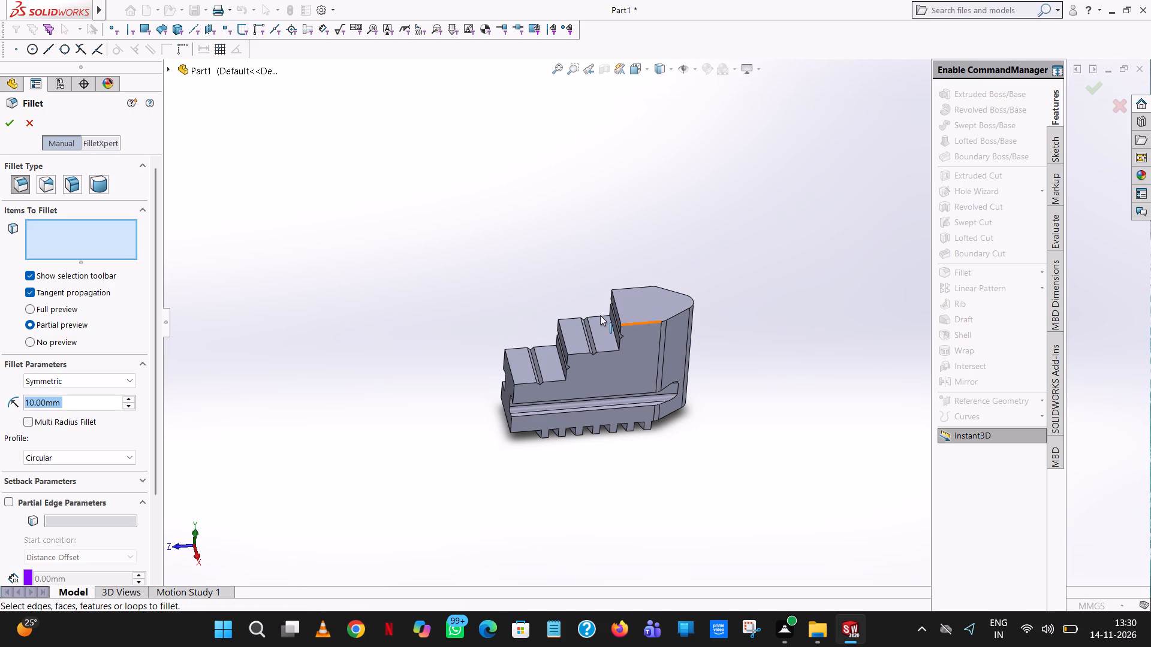
{"action": "scroll", "coordinate": [640, 321], "scroll_direction": "down", "scroll_amount": 9}
{"action": "scroll", "coordinate": [564, 383], "scroll_direction": "up", "scroll_amount": 10}
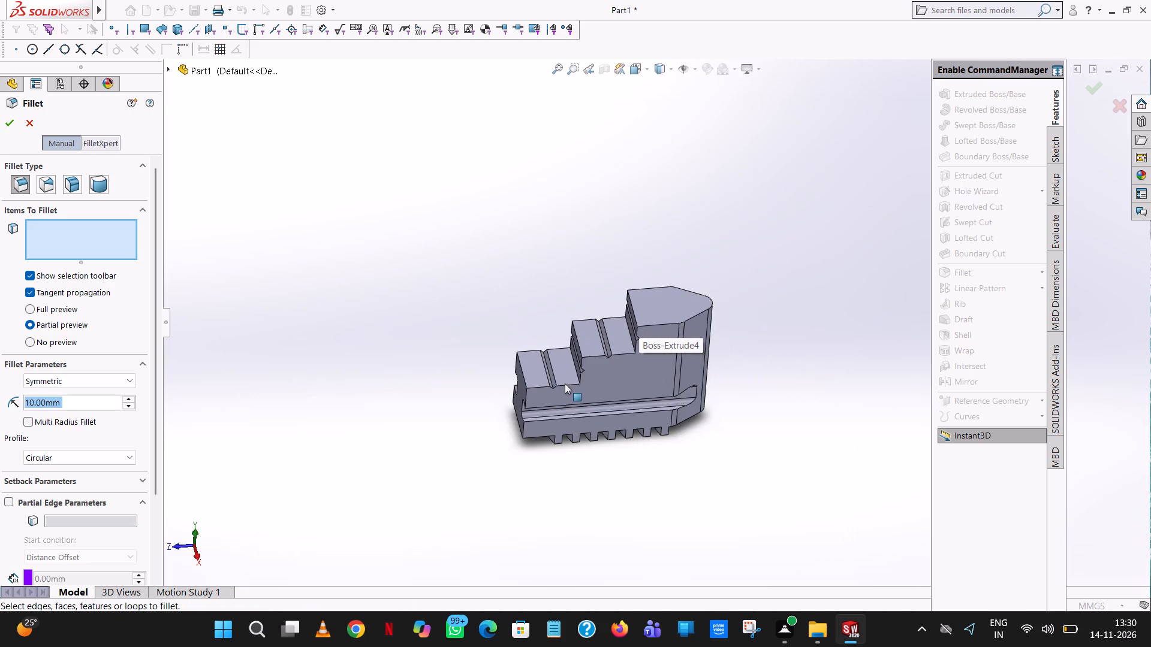
{"action": "scroll", "coordinate": [563, 392], "scroll_direction": "up", "scroll_amount": 1}
{"action": "middle_click_drag", "start_coordinate": [563, 392], "coordinate": [645, 373]}
{"action": "scroll", "coordinate": [642, 373], "scroll_direction": "up", "scroll_amount": 1}
{"action": "scroll", "coordinate": [621, 361], "scroll_direction": "down", "scroll_amount": 9}
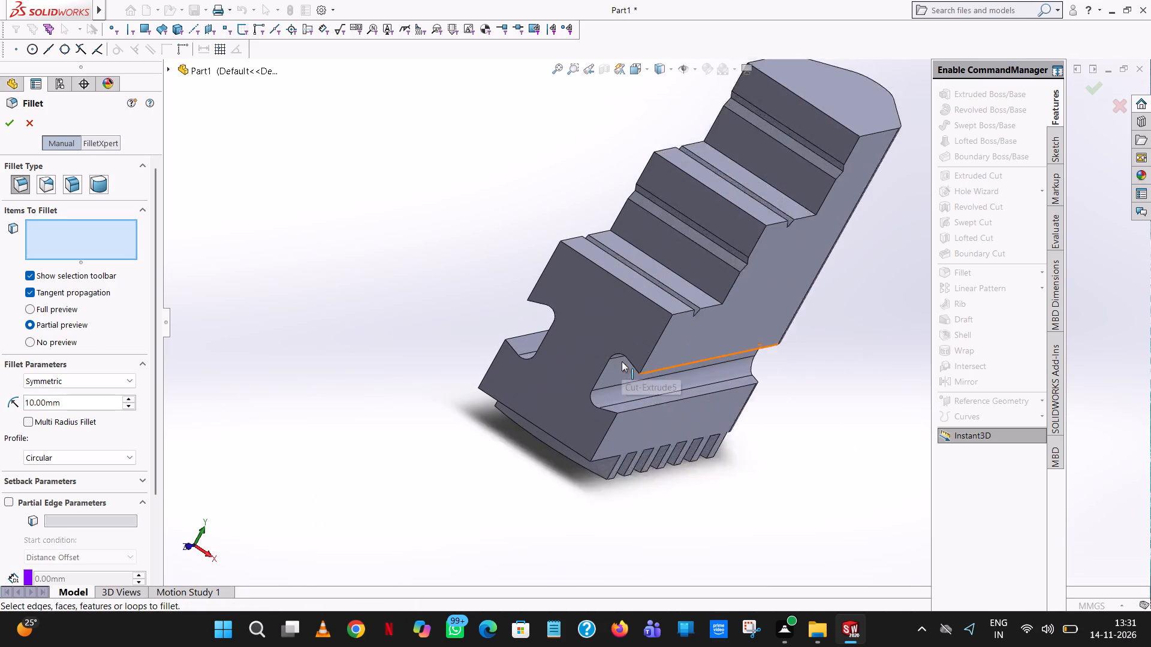
{"action": "scroll", "coordinate": [622, 361], "scroll_direction": "down", "scroll_amount": 1}
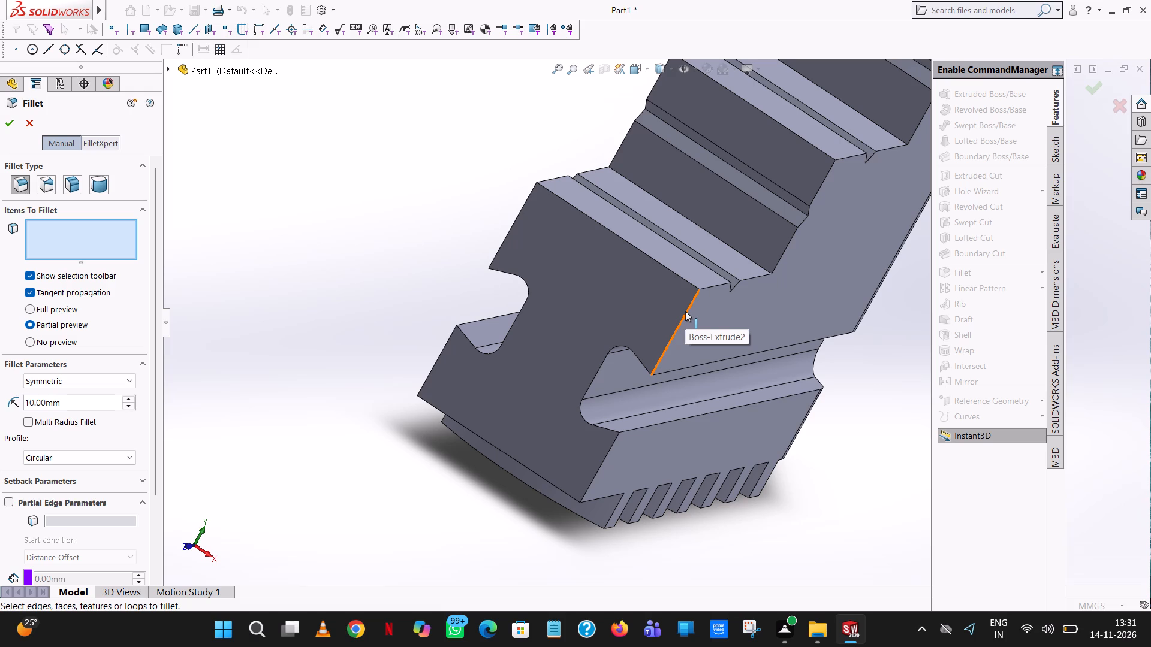
{"action": "left_click", "coordinate": [685, 311]}
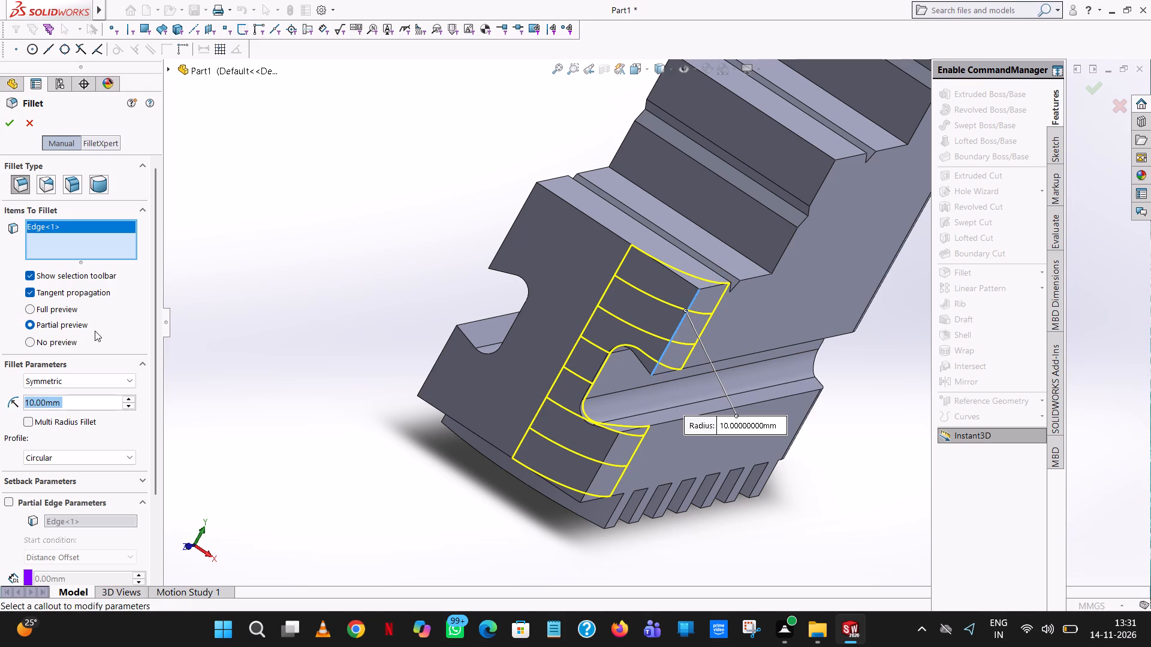
{"action": "key", "text": "5"}
{"action": "key", "text": "Return"}
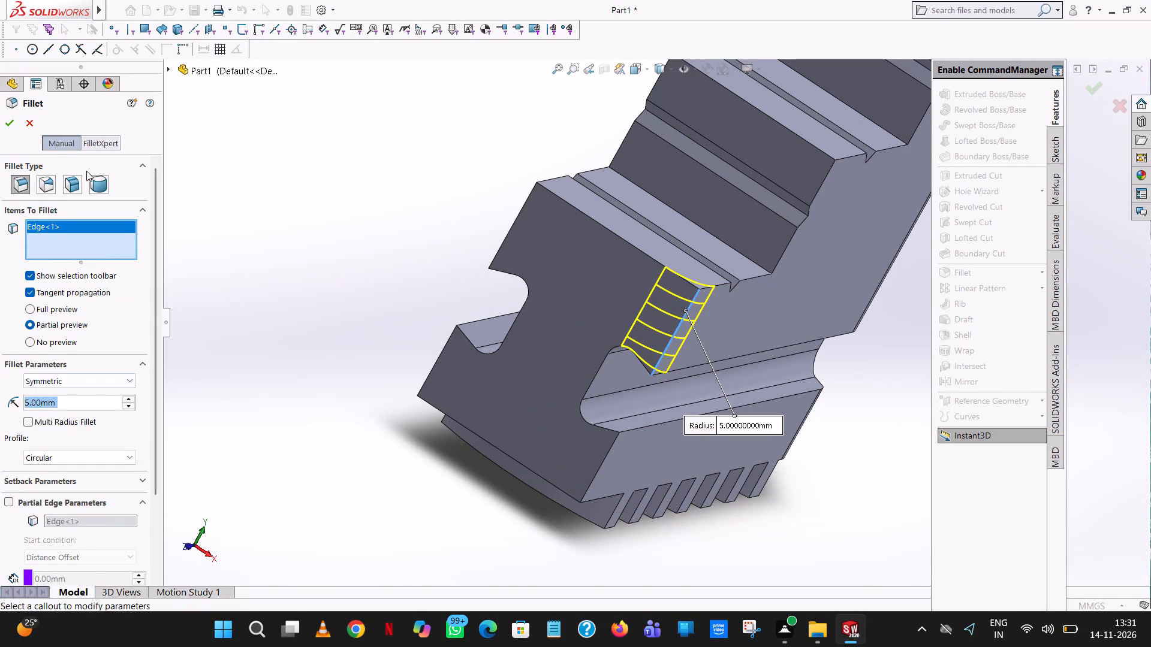
{"action": "left_click", "coordinate": [5, 121]}
{"action": "left_click", "coordinate": [306, 152]}
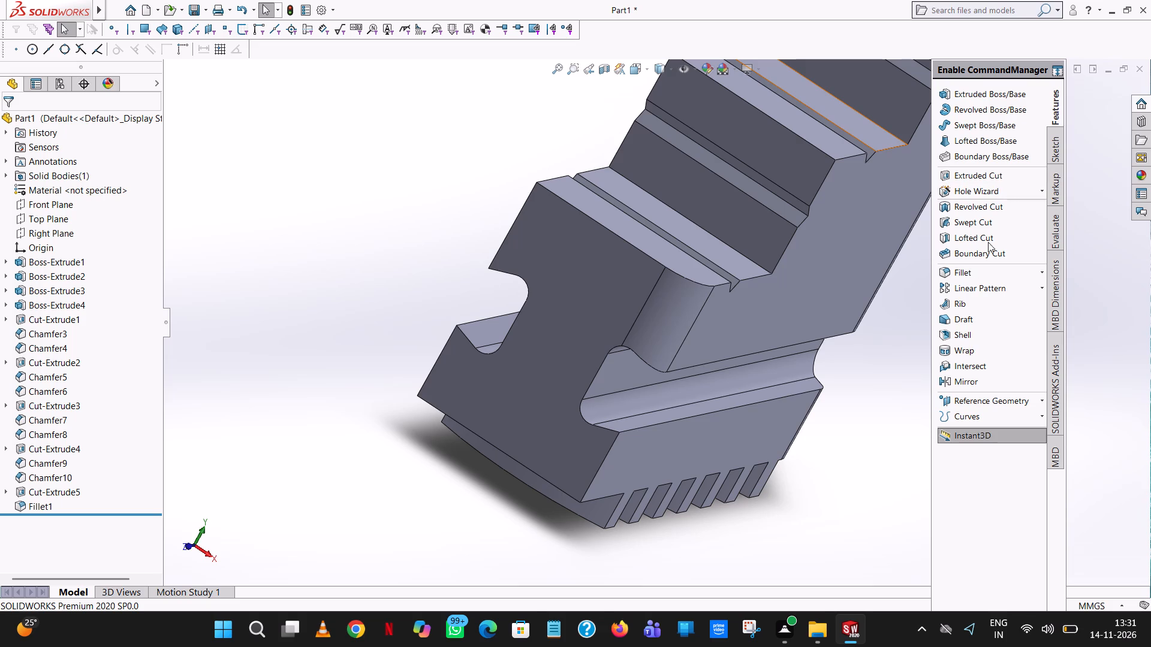
Fillet the front face's vertical edge below the right-hand side groove with a 5 mm radius.
{"action": "left_click", "coordinate": [978, 272]}
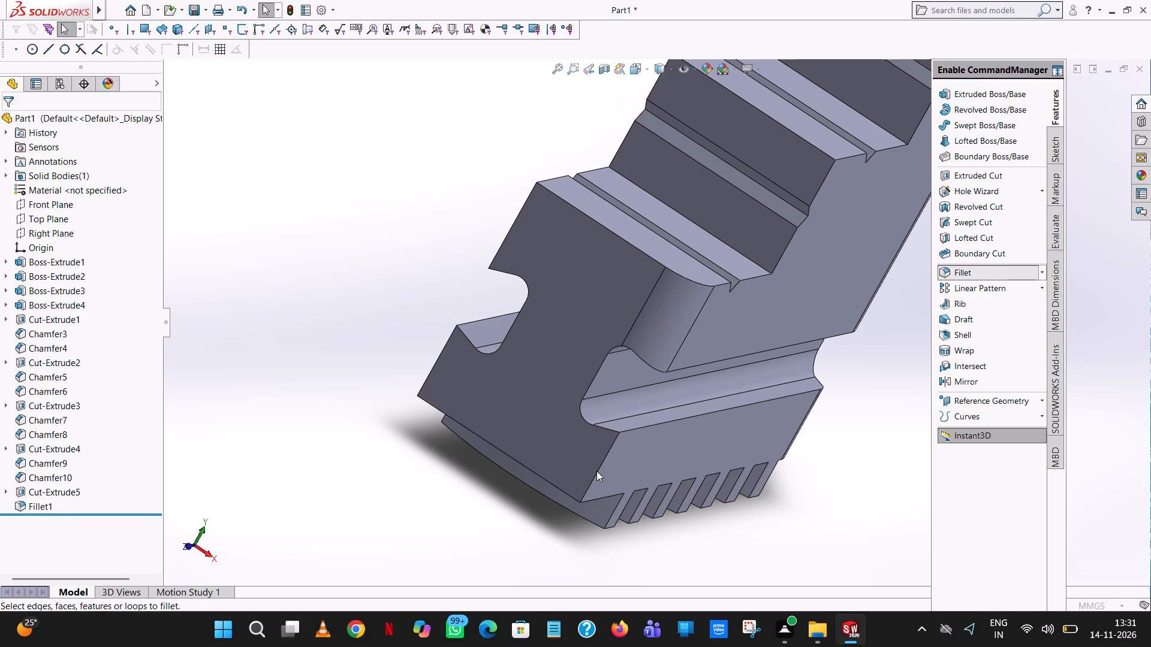
{"action": "left_click", "coordinate": [599, 466]}
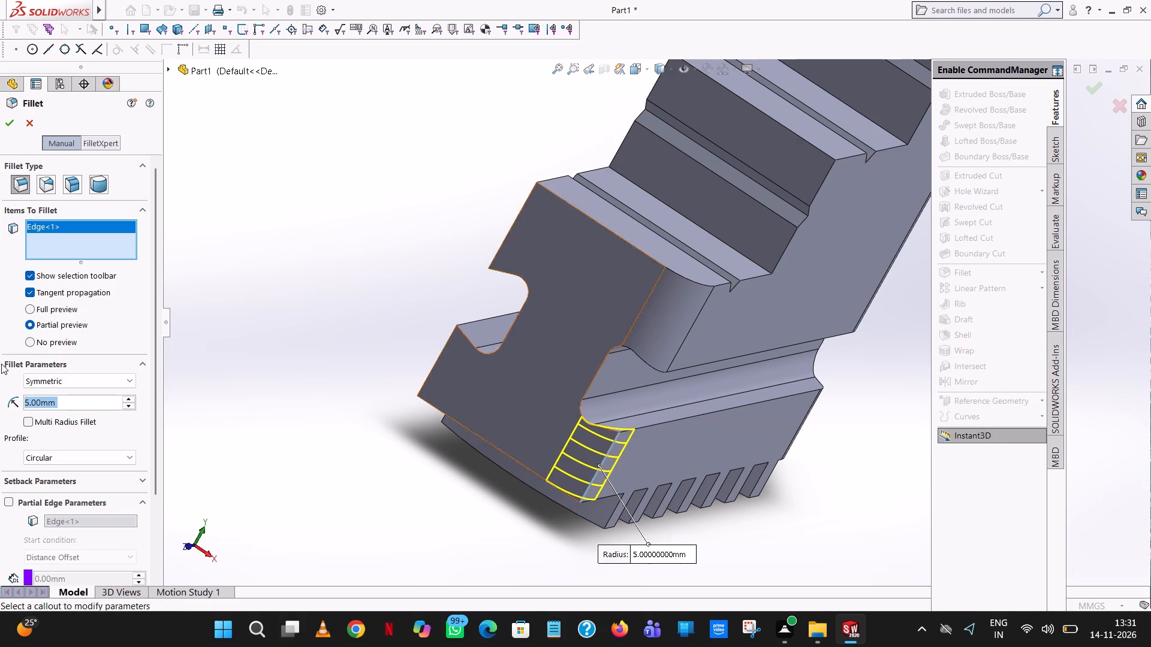
{"action": "left_click", "coordinate": [7, 129]}
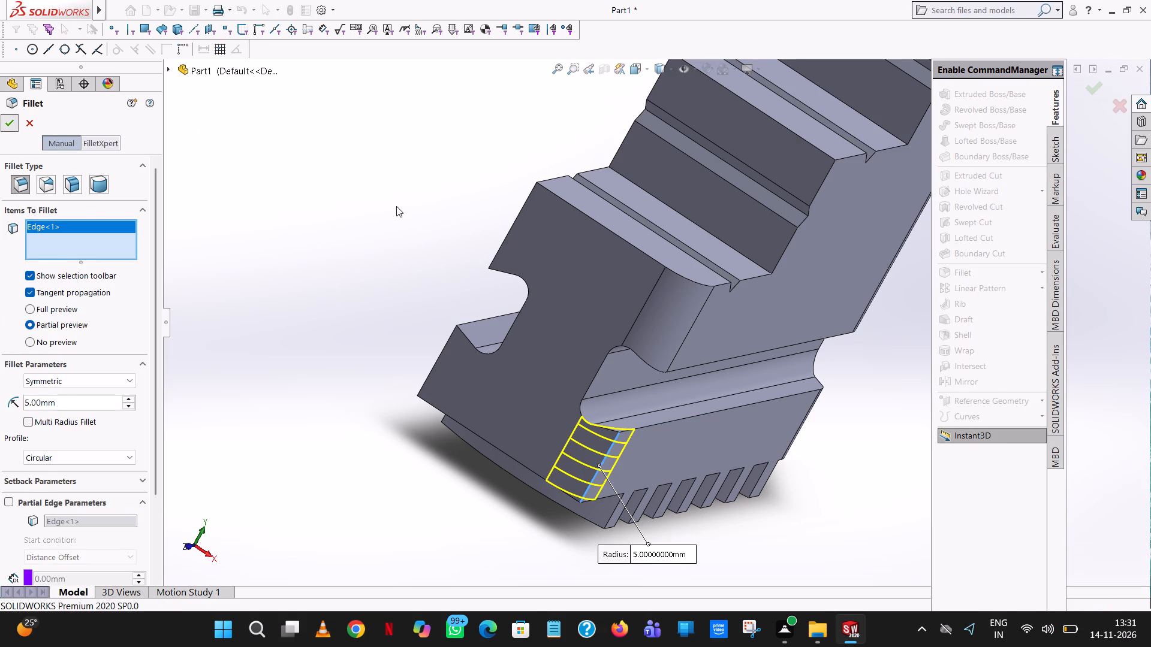
Fillet the front face's vertical edge above the left-hand side groove with a 5 mm radius.
{"action": "middle_click_drag", "start_coordinate": [396, 206], "coordinate": [447, 293]}
{"action": "scroll", "coordinate": [447, 293], "scroll_direction": "down", "scroll_amount": 1}
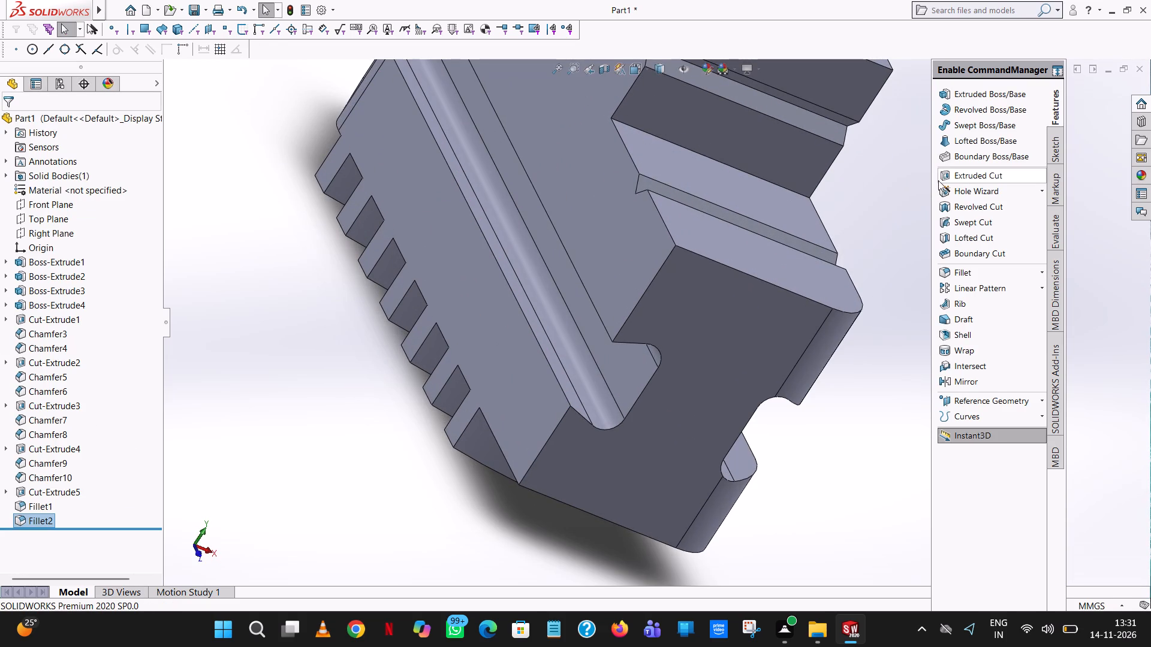
{"action": "left_click", "coordinate": [958, 273]}
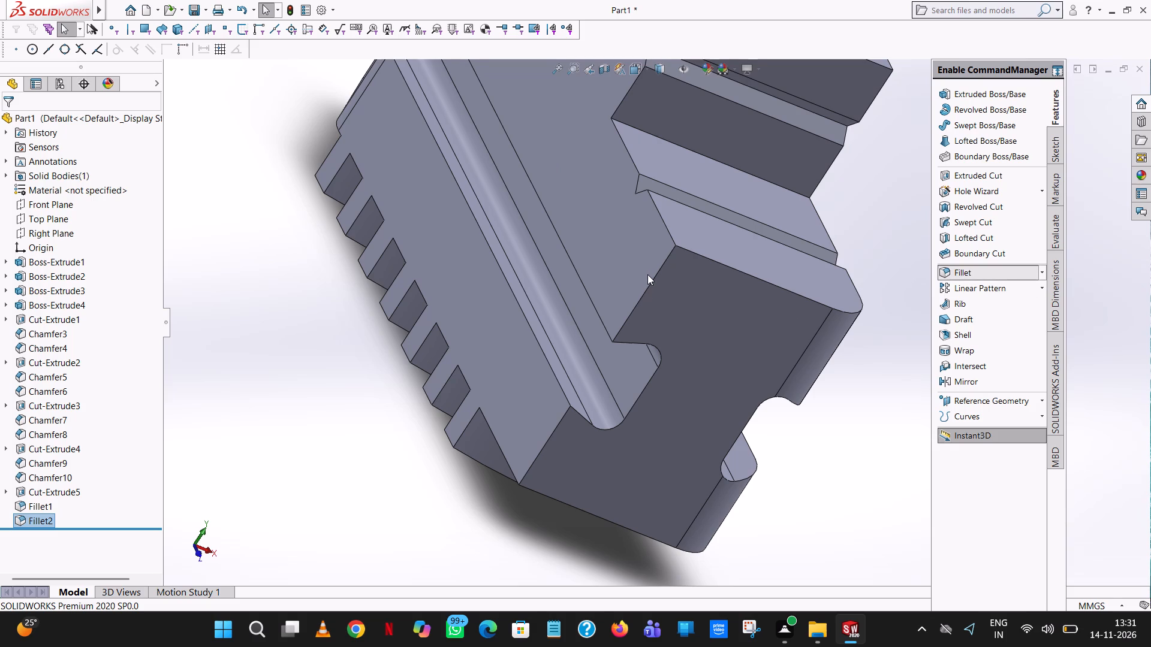
{"action": "left_click", "coordinate": [663, 265]}
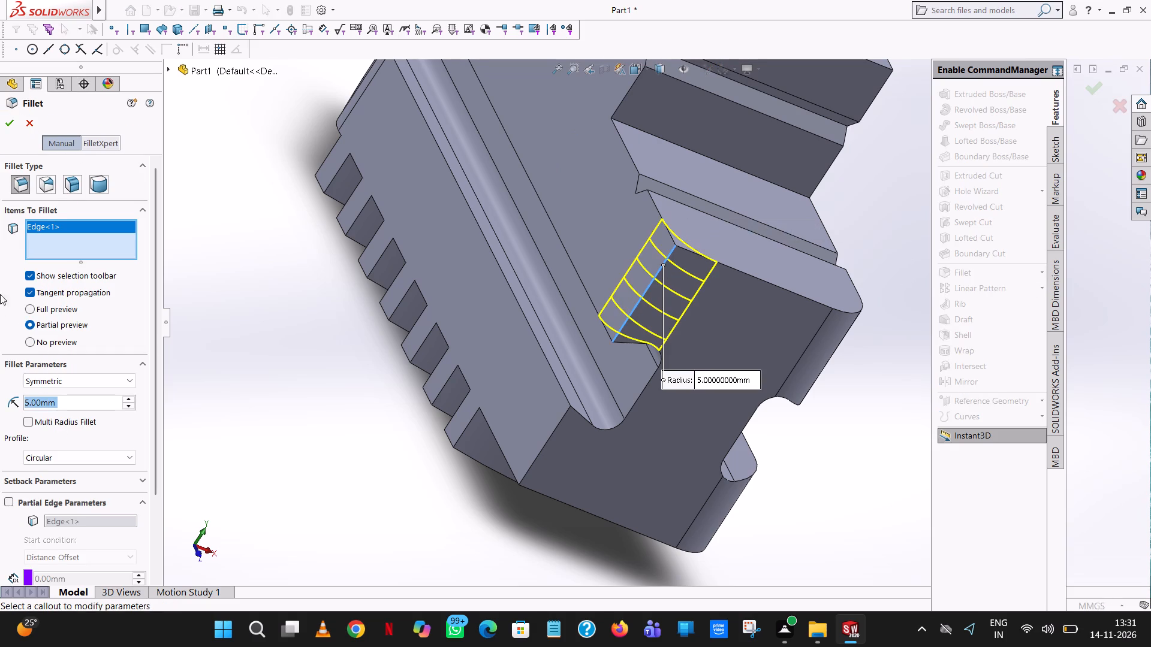
{"action": "left_click", "coordinate": [10, 120]}
{"action": "left_click", "coordinate": [315, 342]}
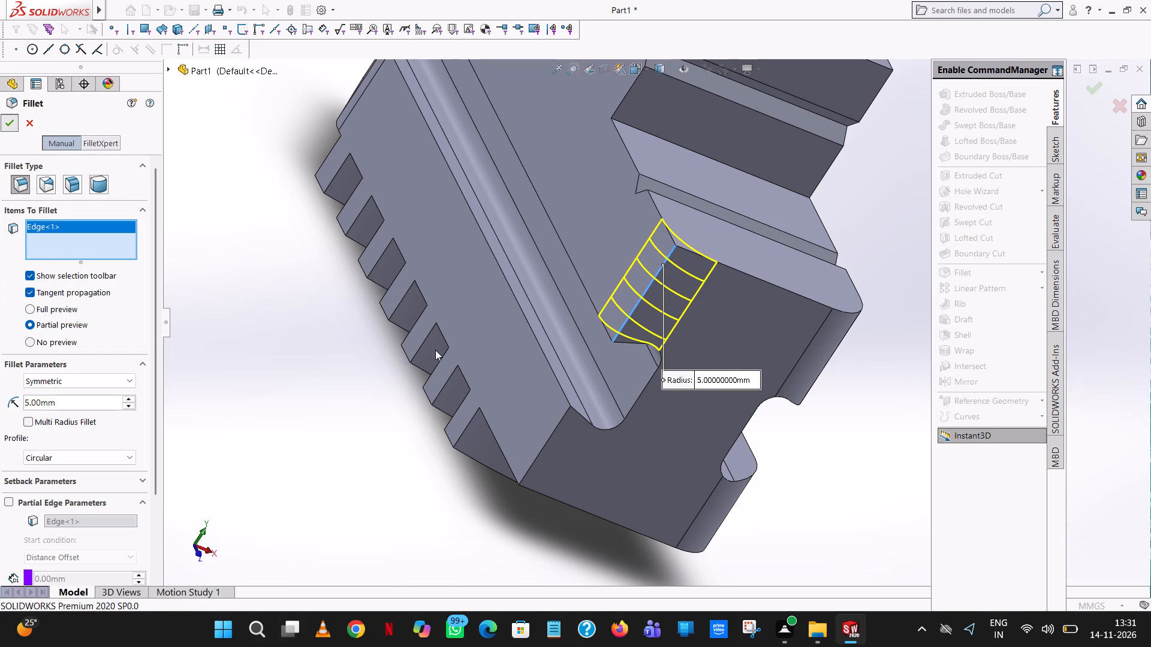
Fillet the front face's vertical edge below the left-hand side groove with a 5 mm radius.
{"action": "left_click", "coordinate": [964, 265]}
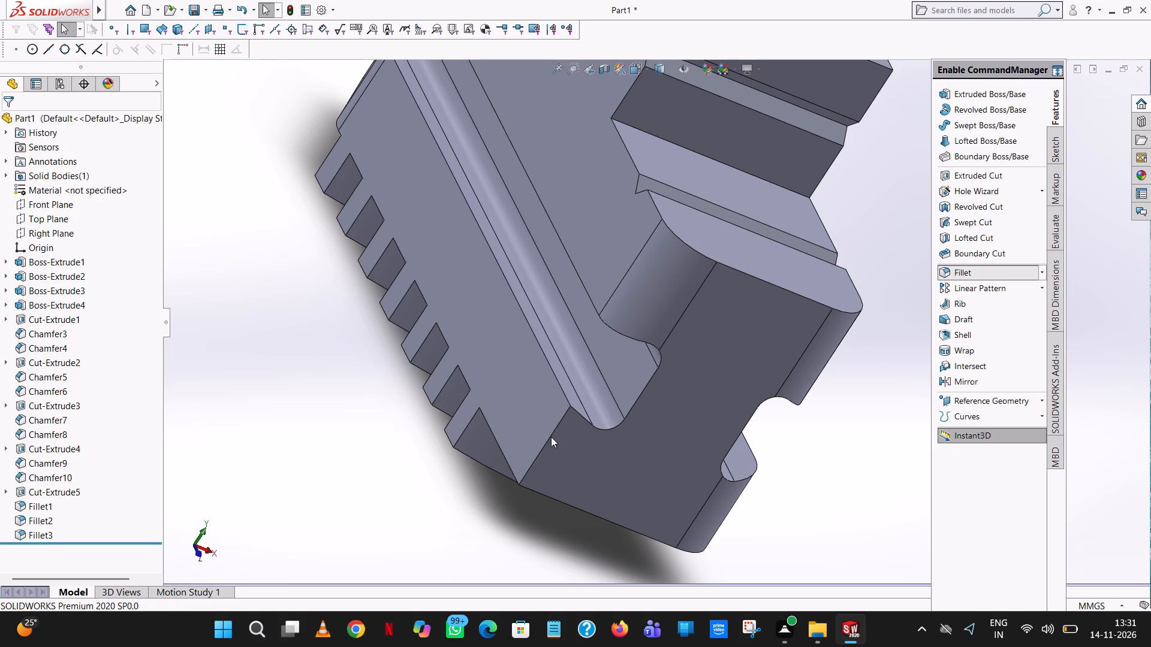
{"action": "left_click", "coordinate": [550, 435]}
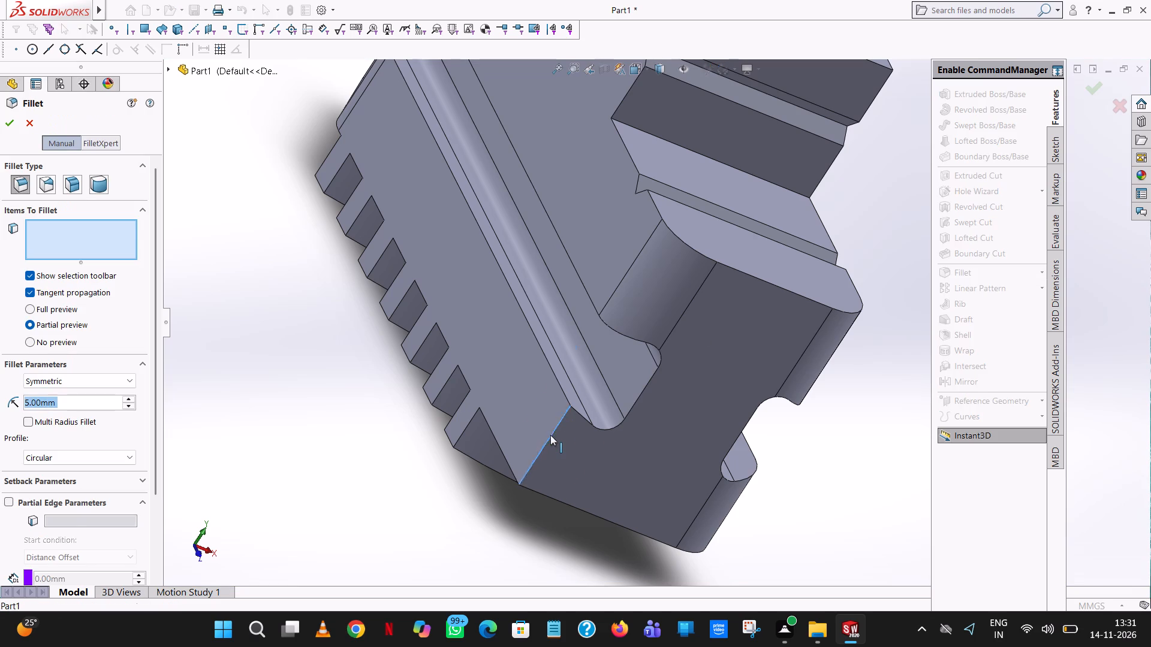
{"action": "left_click", "coordinate": [7, 118]}
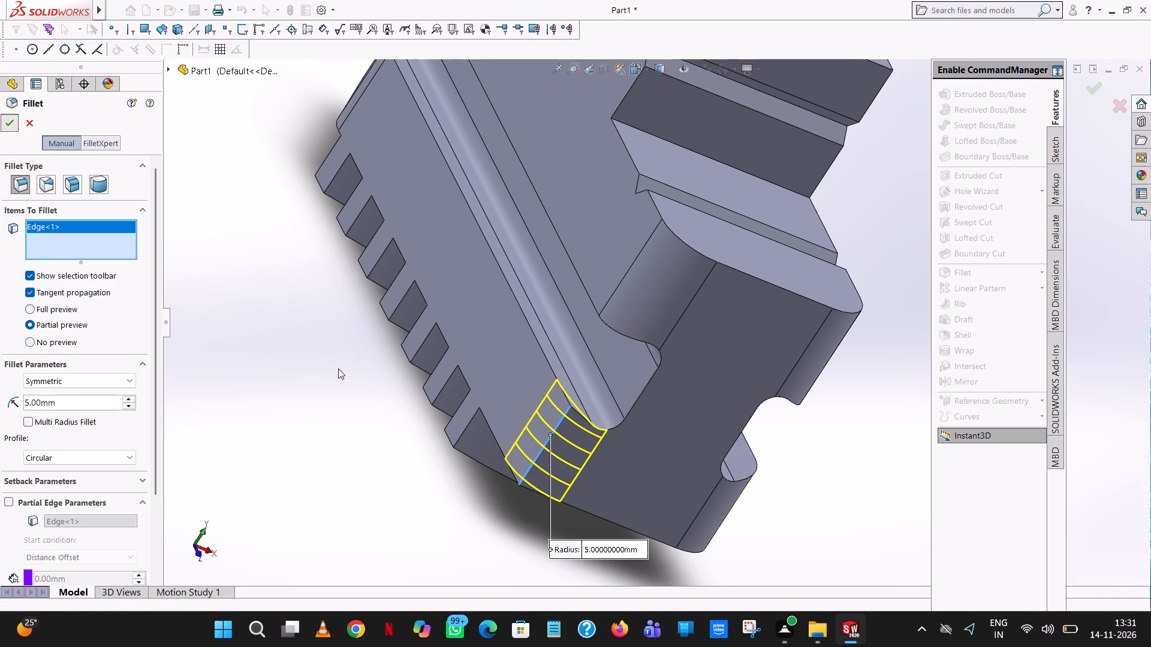
{"action": "left_click", "coordinate": [339, 368]}
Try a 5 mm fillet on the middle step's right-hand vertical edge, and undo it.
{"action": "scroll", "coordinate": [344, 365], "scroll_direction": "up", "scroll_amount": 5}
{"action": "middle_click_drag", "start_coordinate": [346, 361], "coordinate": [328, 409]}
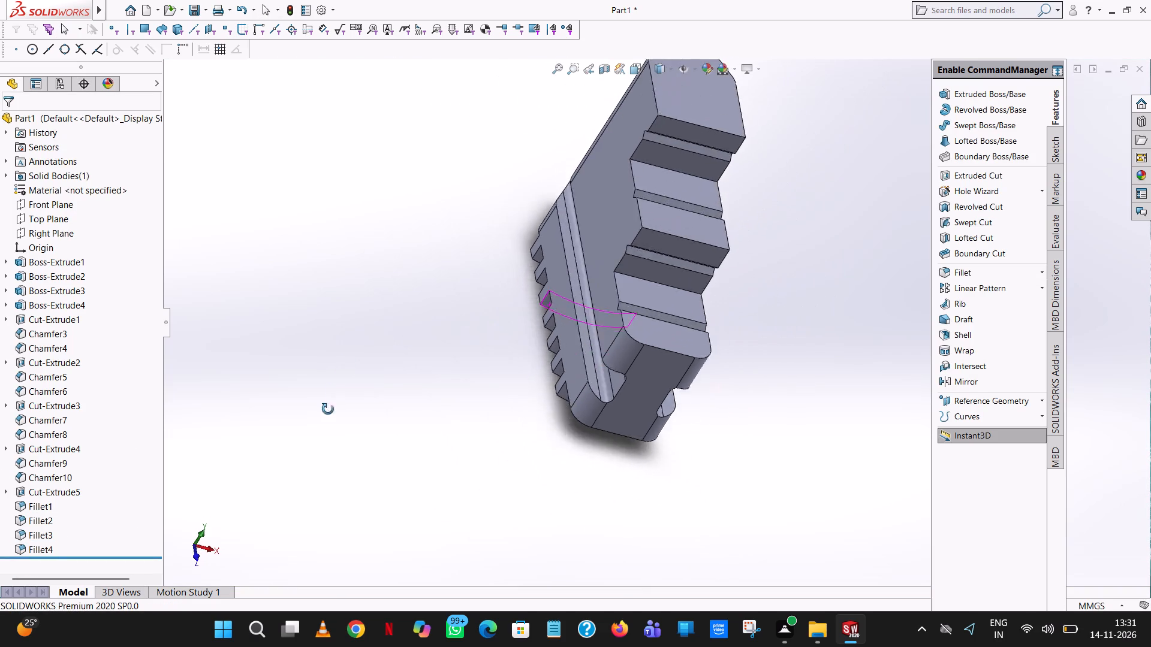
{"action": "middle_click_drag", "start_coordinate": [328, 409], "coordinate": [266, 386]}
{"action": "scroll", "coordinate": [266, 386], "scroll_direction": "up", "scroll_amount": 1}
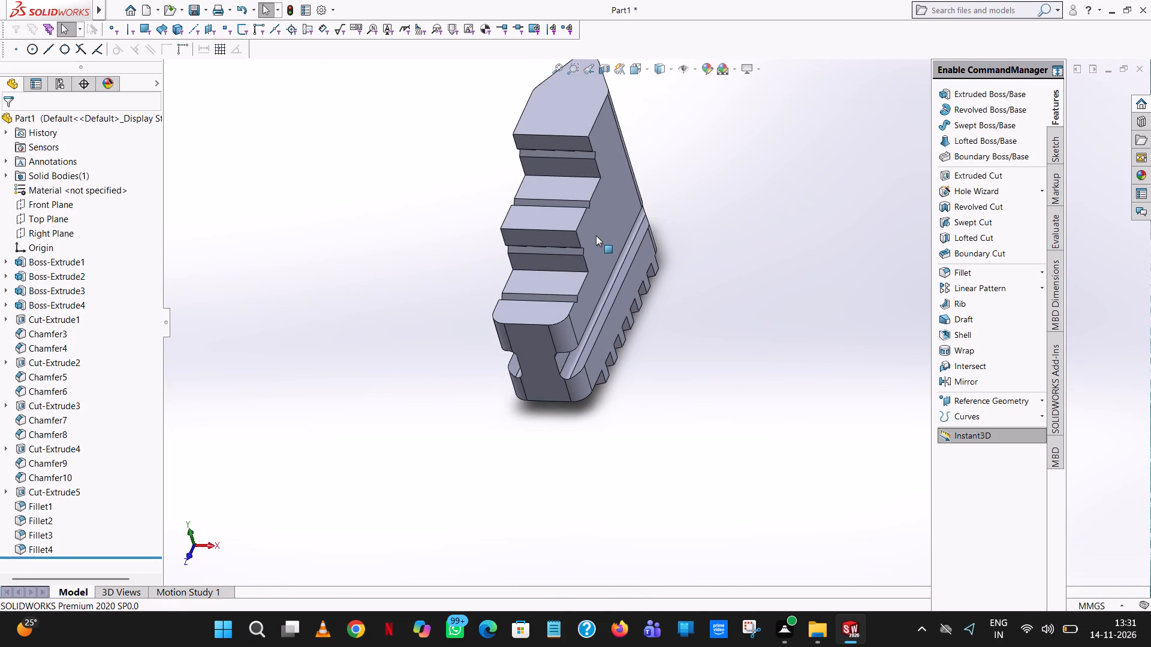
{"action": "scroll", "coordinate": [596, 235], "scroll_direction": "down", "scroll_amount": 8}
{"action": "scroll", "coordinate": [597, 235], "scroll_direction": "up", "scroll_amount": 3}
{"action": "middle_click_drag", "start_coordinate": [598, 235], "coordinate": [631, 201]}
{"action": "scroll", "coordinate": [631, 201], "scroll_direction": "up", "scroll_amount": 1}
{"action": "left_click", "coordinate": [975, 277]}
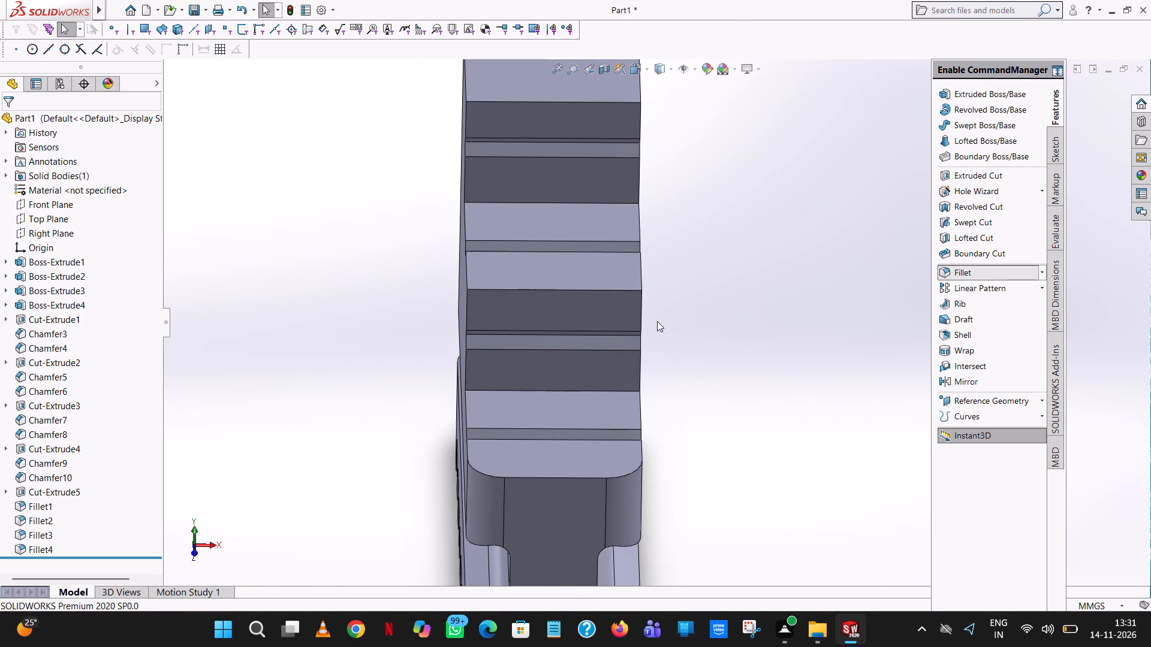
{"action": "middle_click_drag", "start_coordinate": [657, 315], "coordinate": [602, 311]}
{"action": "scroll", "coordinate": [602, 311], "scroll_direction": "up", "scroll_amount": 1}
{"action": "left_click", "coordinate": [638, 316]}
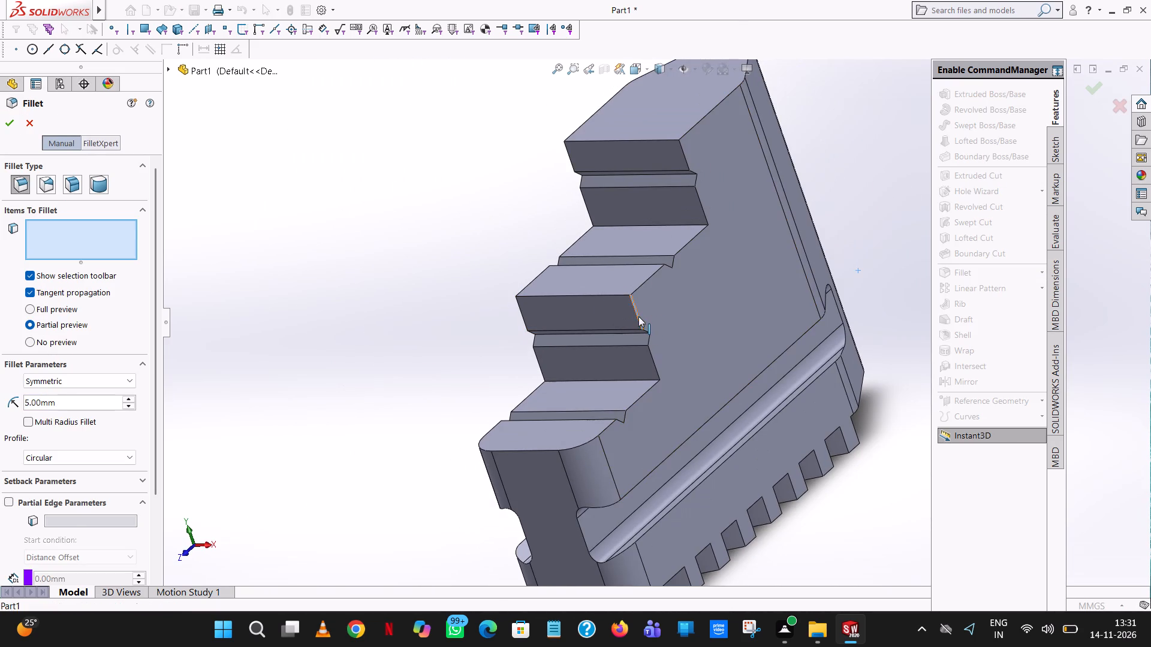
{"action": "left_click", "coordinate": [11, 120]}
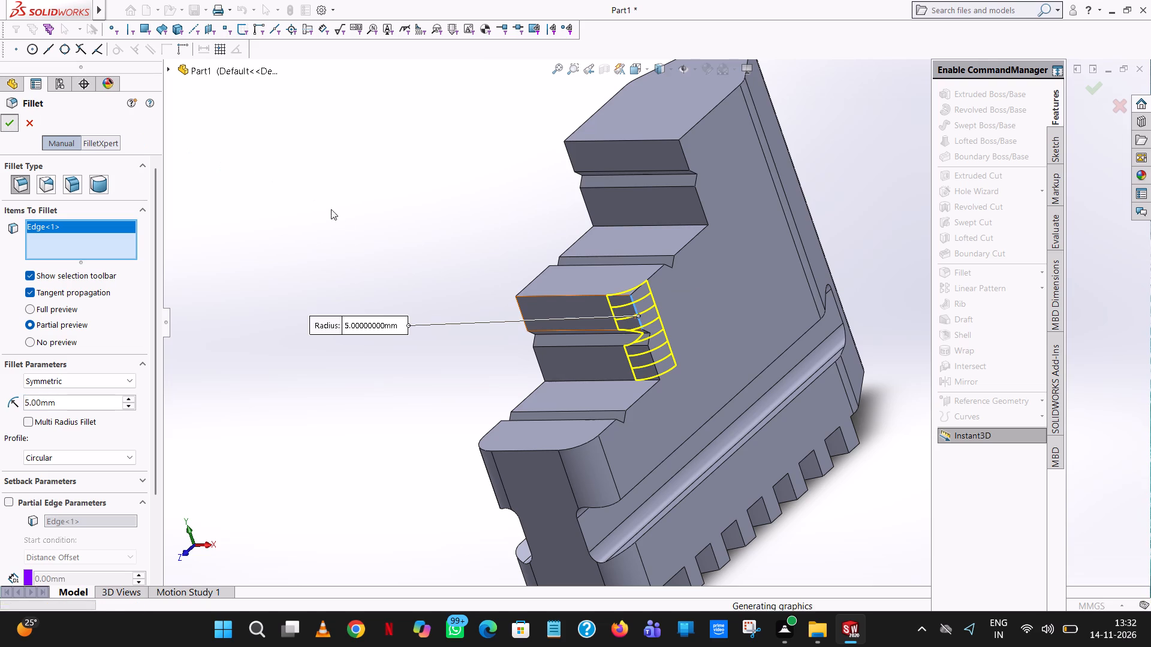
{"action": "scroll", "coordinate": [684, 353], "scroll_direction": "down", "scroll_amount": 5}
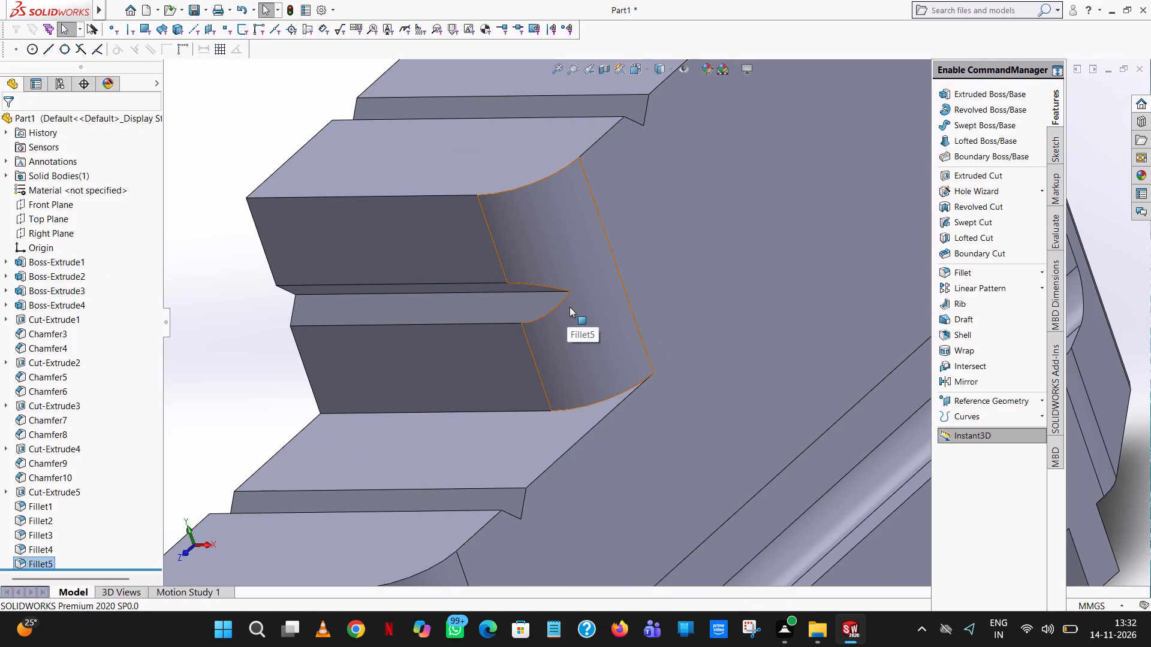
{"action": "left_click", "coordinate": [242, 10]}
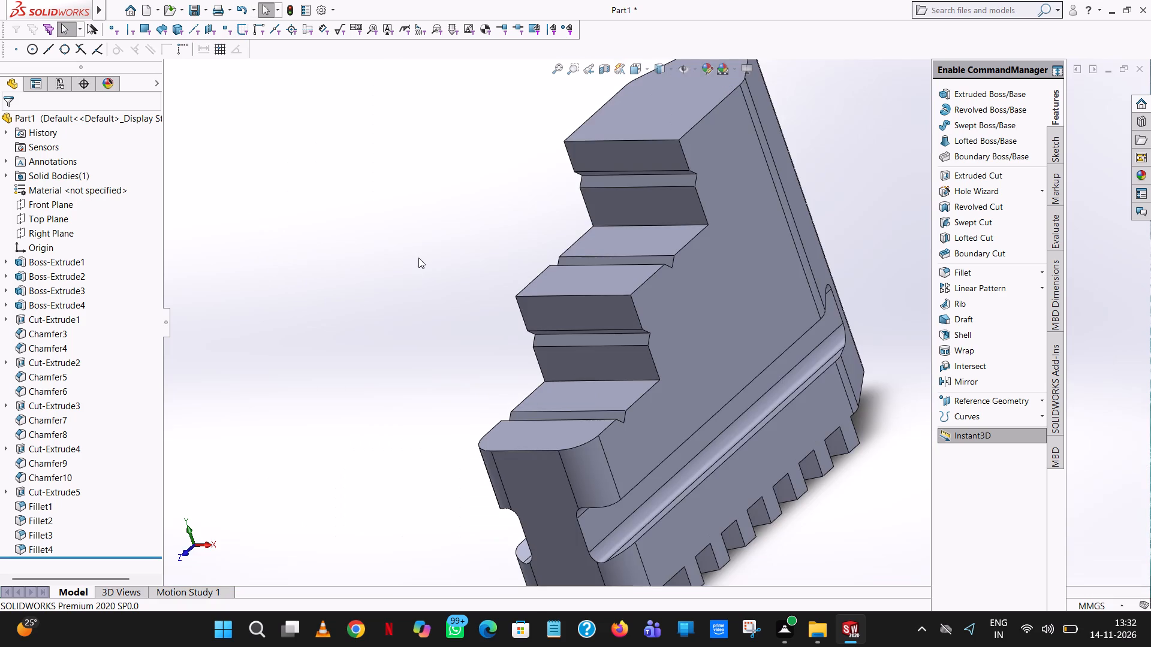
Chamfer the tallest step's top side edge 5 mm at 45 degrees, with tangent propagation around its rounded end.
{"action": "scroll", "coordinate": [424, 258], "scroll_direction": "up", "scroll_amount": 1}
{"action": "middle_click_drag", "start_coordinate": [424, 256], "coordinate": [447, 243]}
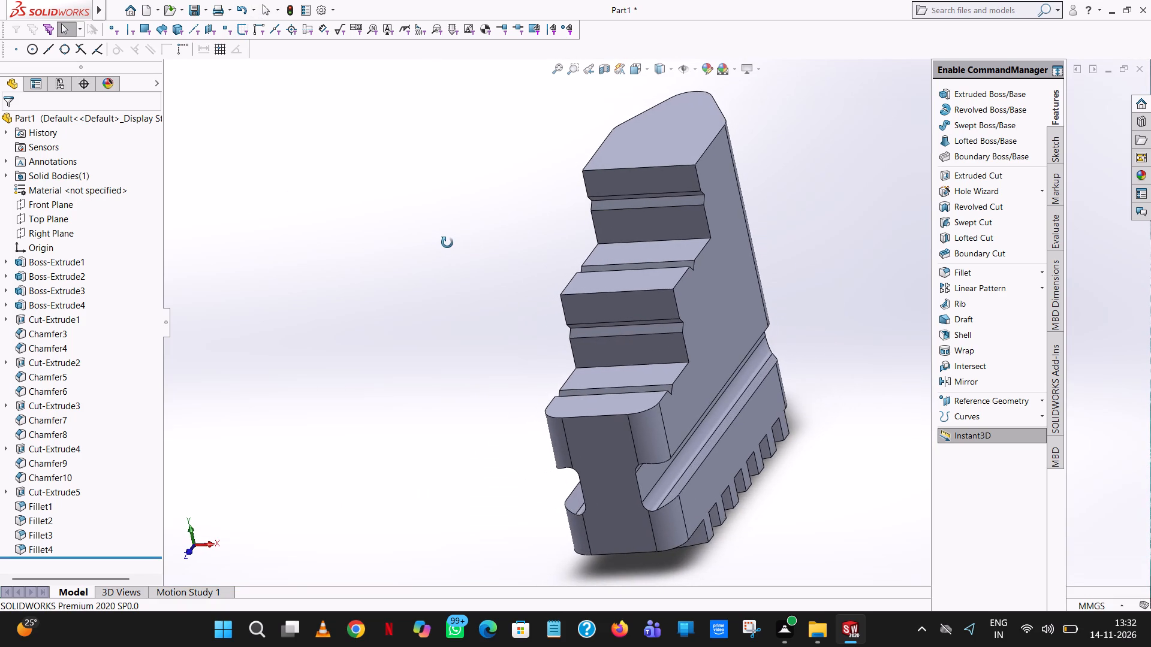
{"action": "middle_click_drag", "start_coordinate": [447, 243], "coordinate": [484, 233]}
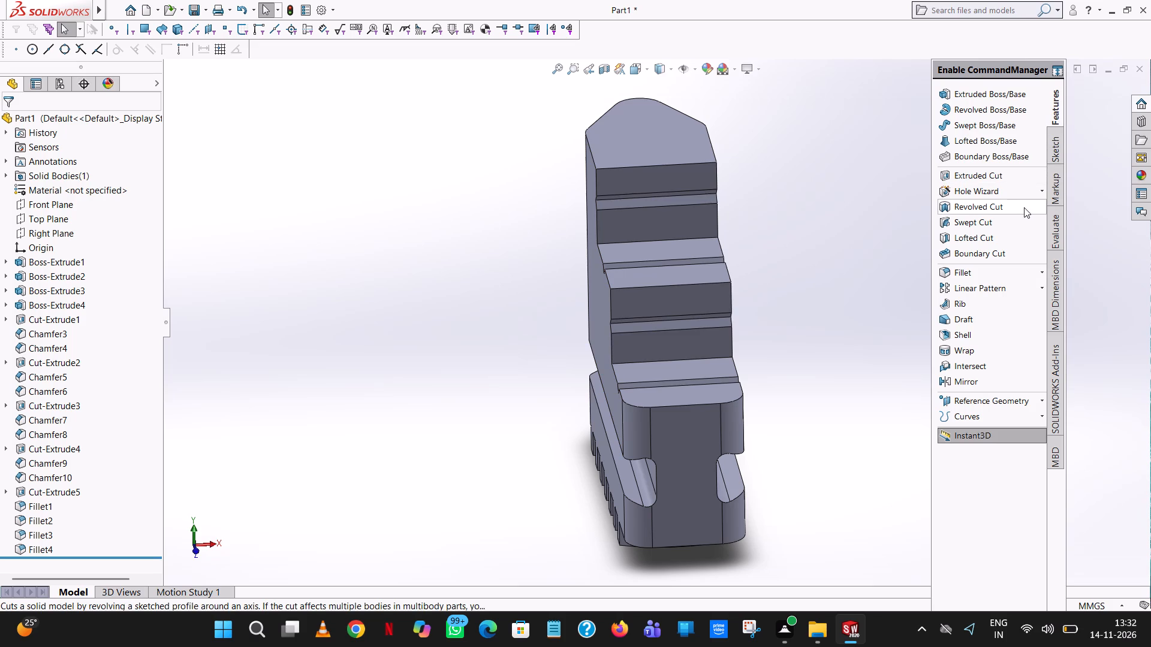
{"action": "left_click", "coordinate": [1041, 274]}
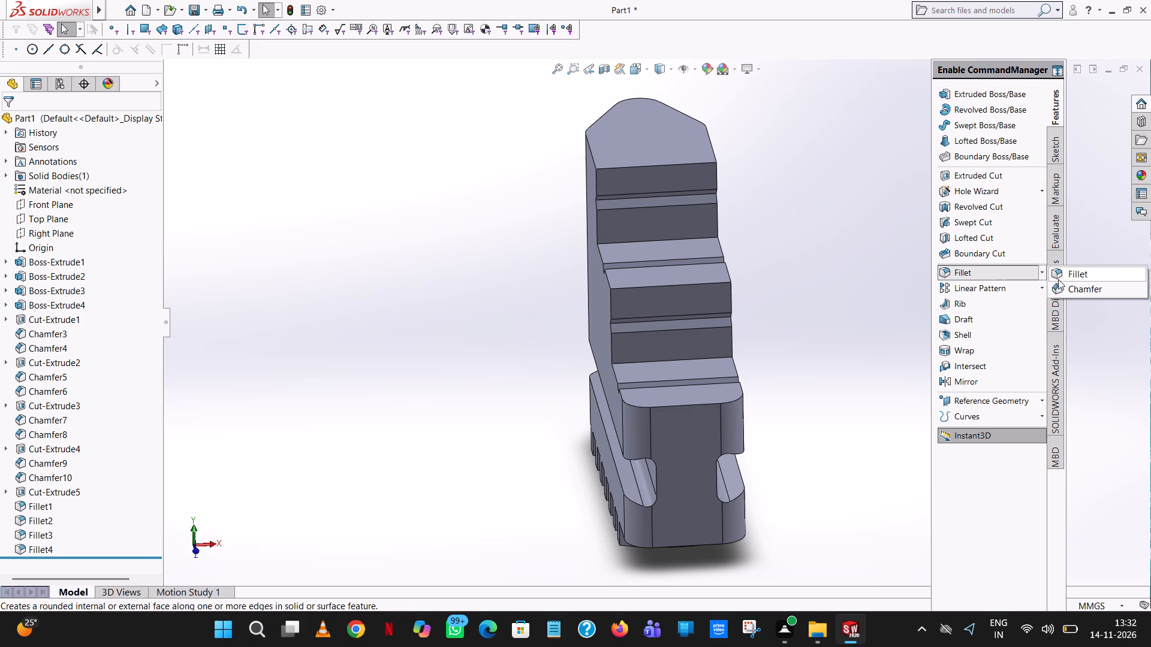
{"action": "left_click", "coordinate": [1086, 295]}
{"action": "middle_click_drag", "start_coordinate": [747, 156], "coordinate": [749, 176]}
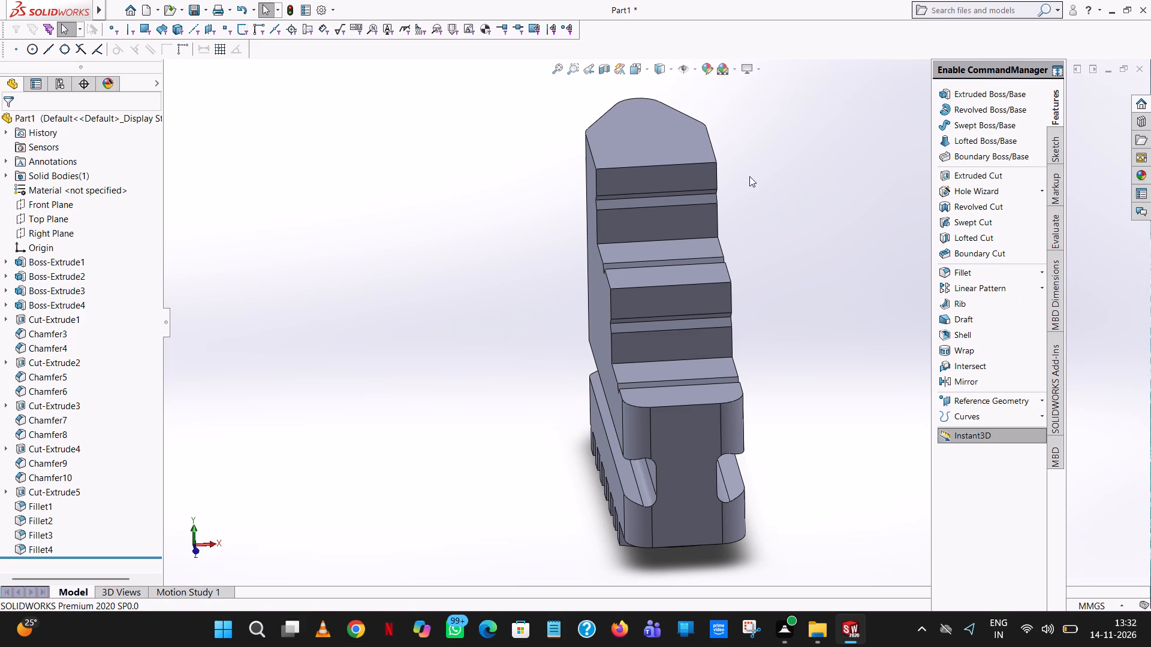
{"action": "middle_click_drag", "start_coordinate": [749, 176], "coordinate": [804, 439]}
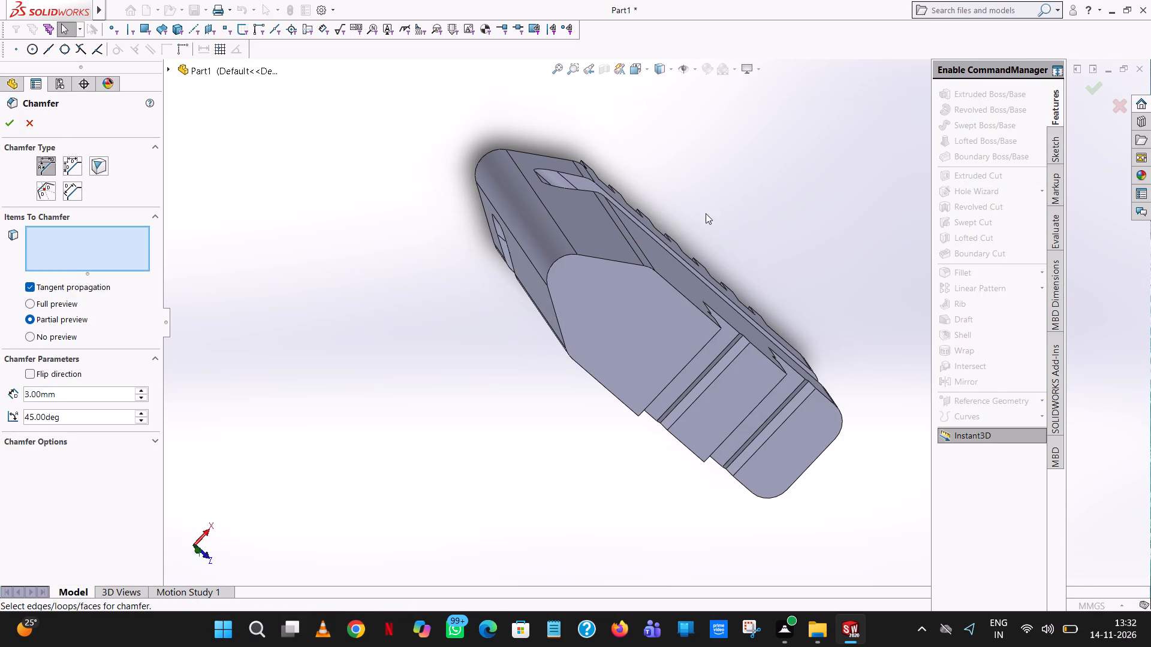
{"action": "double_click", "coordinate": [79, 392]}
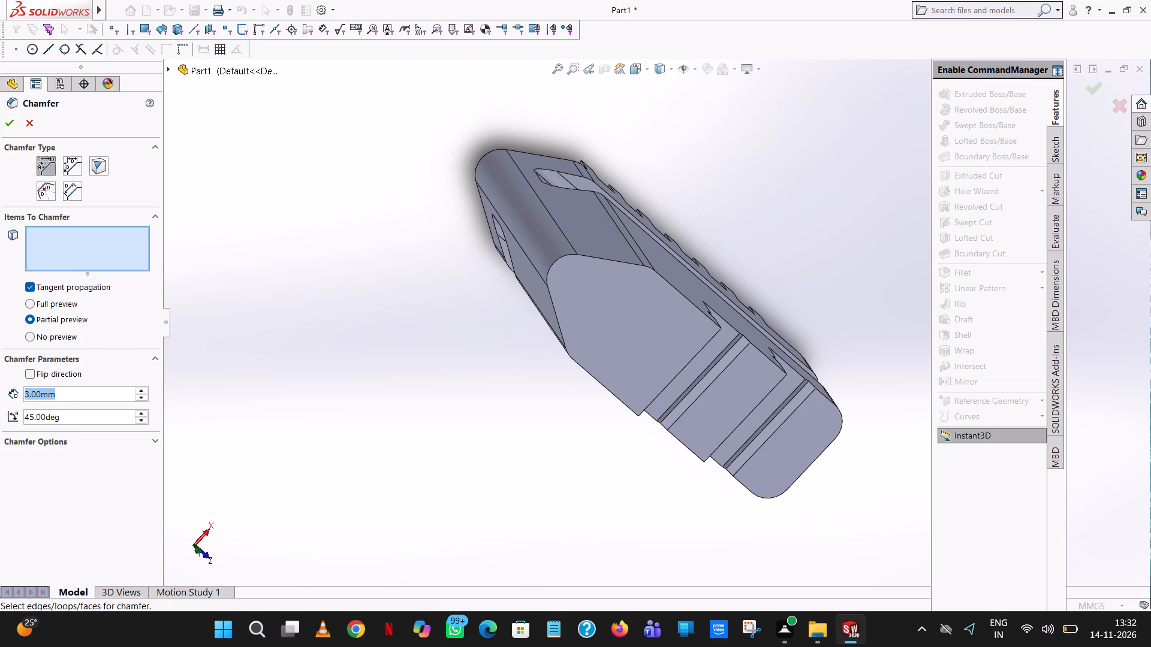
{"action": "key", "text": "5"}
{"action": "key", "text": "Return"}
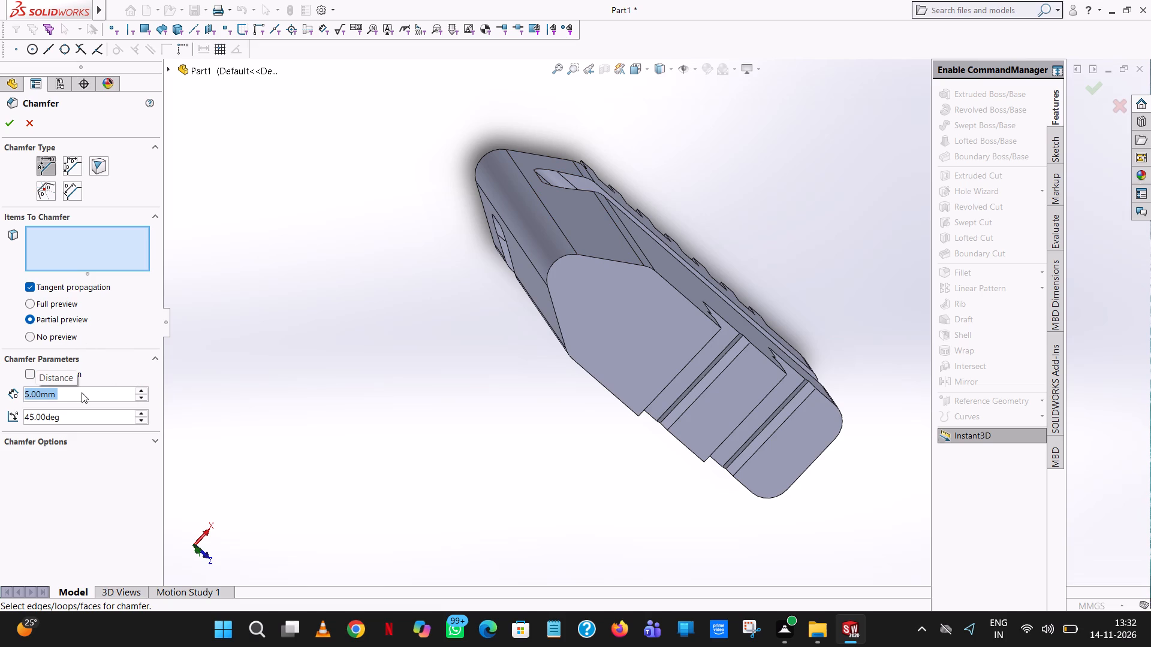
{"action": "scroll", "coordinate": [710, 269], "scroll_direction": "up", "scroll_amount": 1}
{"action": "middle_click_drag", "start_coordinate": [710, 269], "coordinate": [704, 266]}
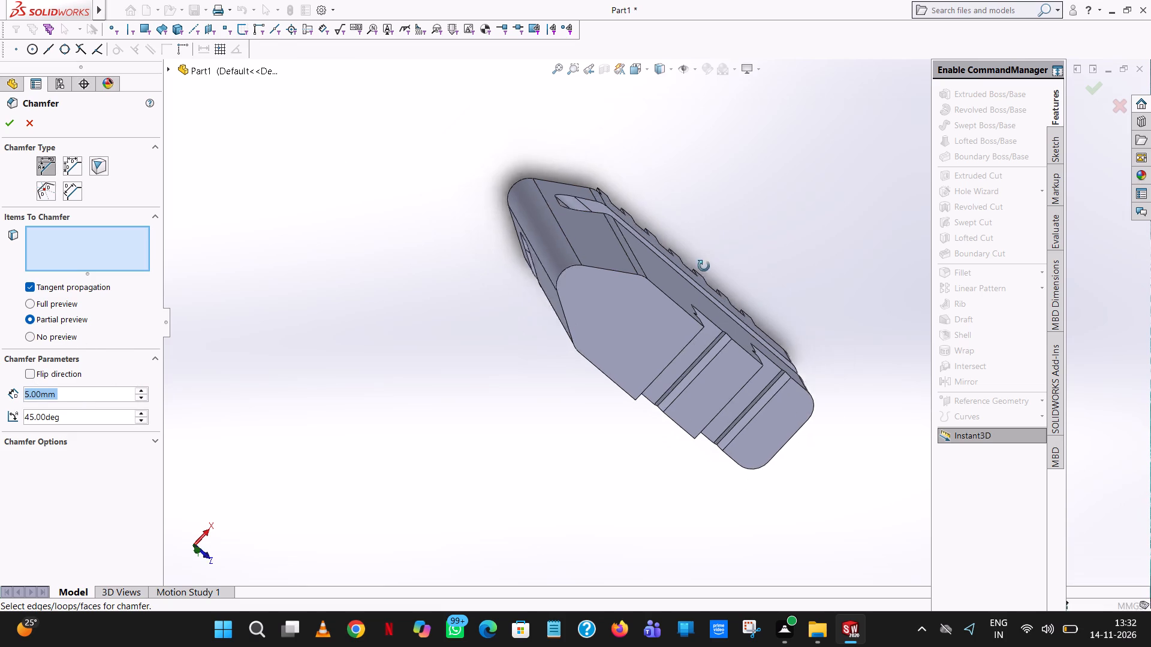
{"action": "middle_click_drag", "start_coordinate": [704, 266], "coordinate": [674, 226]}
{"action": "scroll", "coordinate": [674, 226], "scroll_direction": "up", "scroll_amount": 2}
{"action": "scroll", "coordinate": [632, 279], "scroll_direction": "down", "scroll_amount": 7}
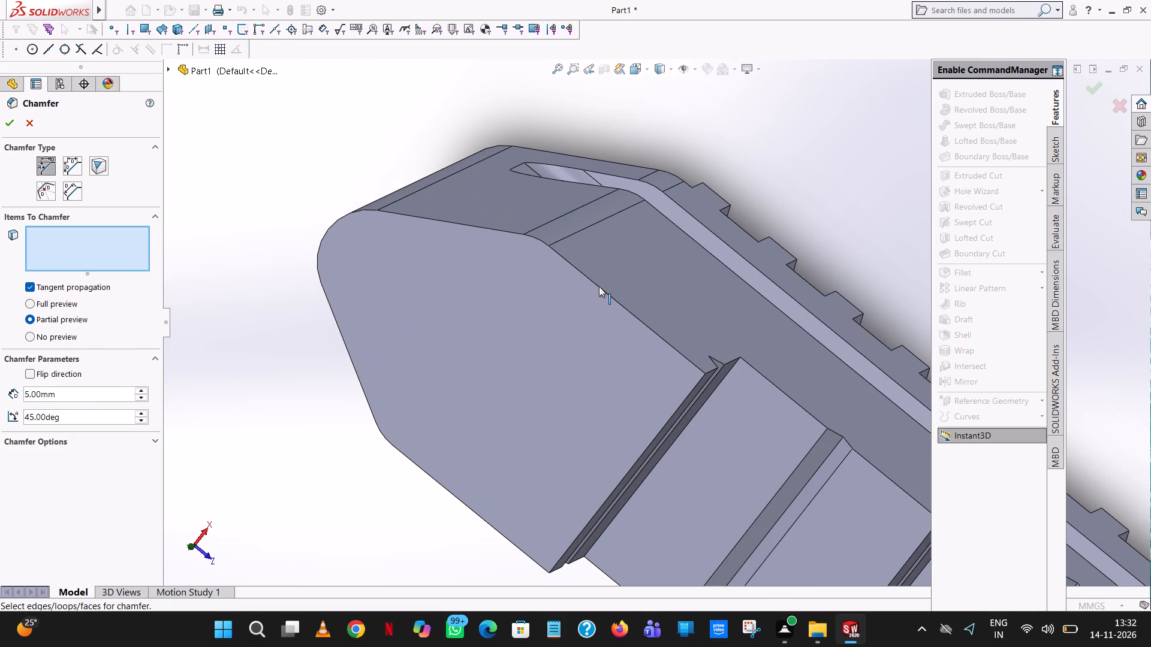
{"action": "left_click", "coordinate": [599, 286]}
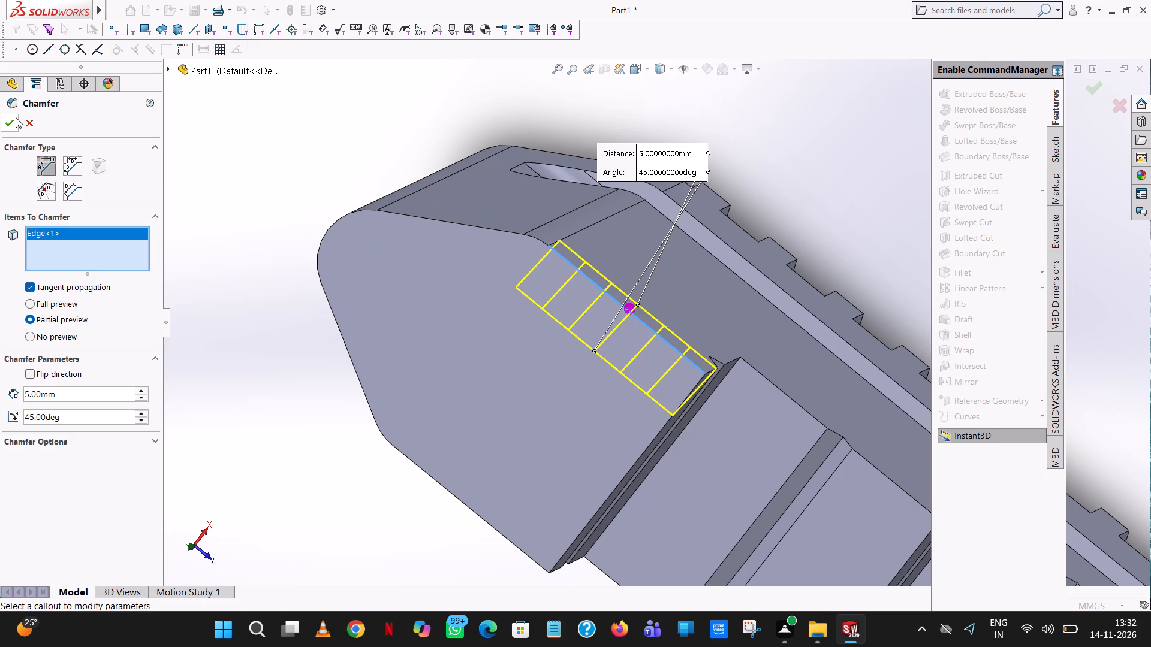
{"action": "left_click", "coordinate": [16, 117]}
{"action": "middle_click_drag", "start_coordinate": [261, 305], "coordinate": [290, 199]}
{"action": "scroll", "coordinate": [288, 212], "scroll_direction": "up", "scroll_amount": 1}
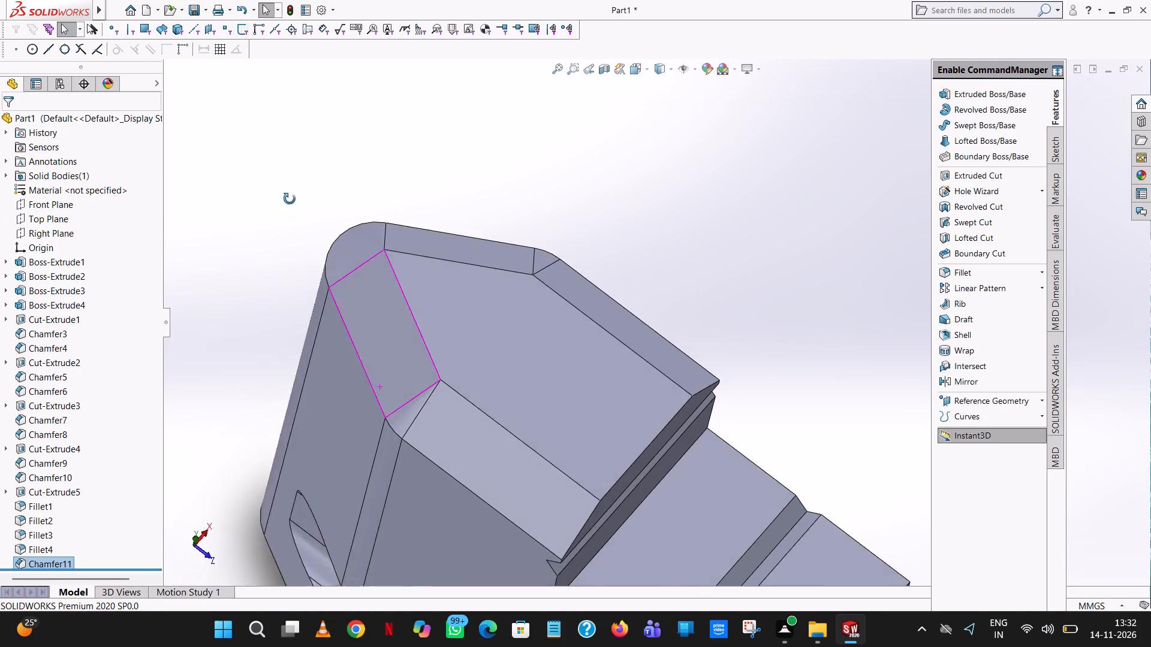
Undo the last 5 mm chamfer on the tallest step's top edge.
{"action": "middle_click_drag", "start_coordinate": [290, 199], "coordinate": [294, 181]}
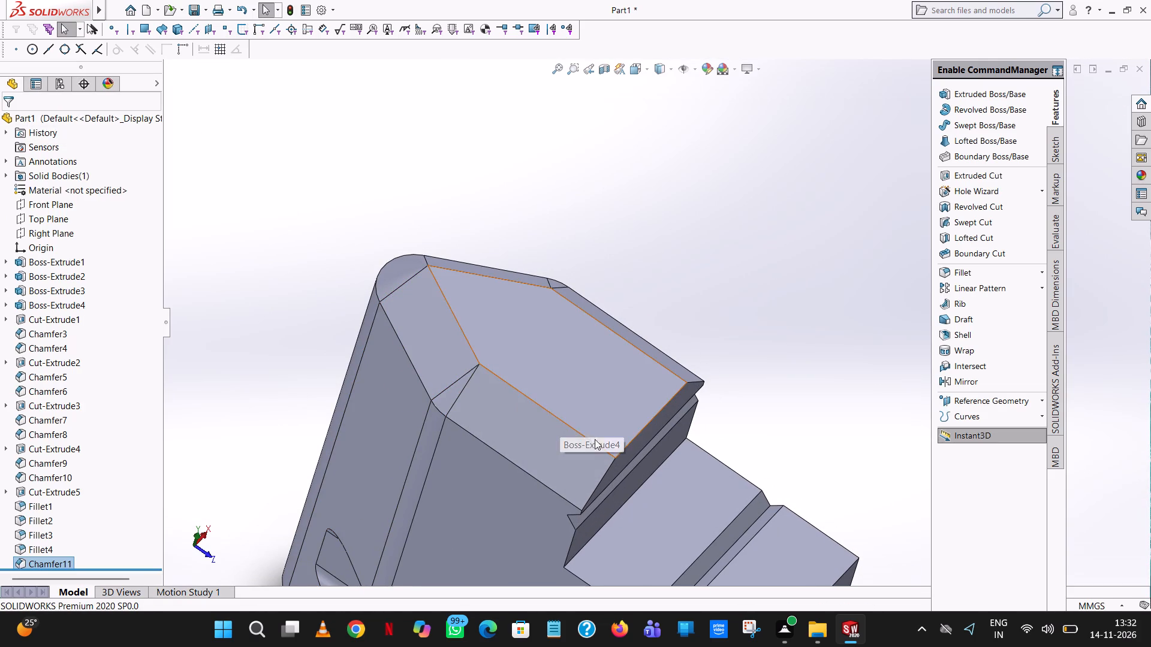
{"action": "left_click", "coordinate": [243, 5]}
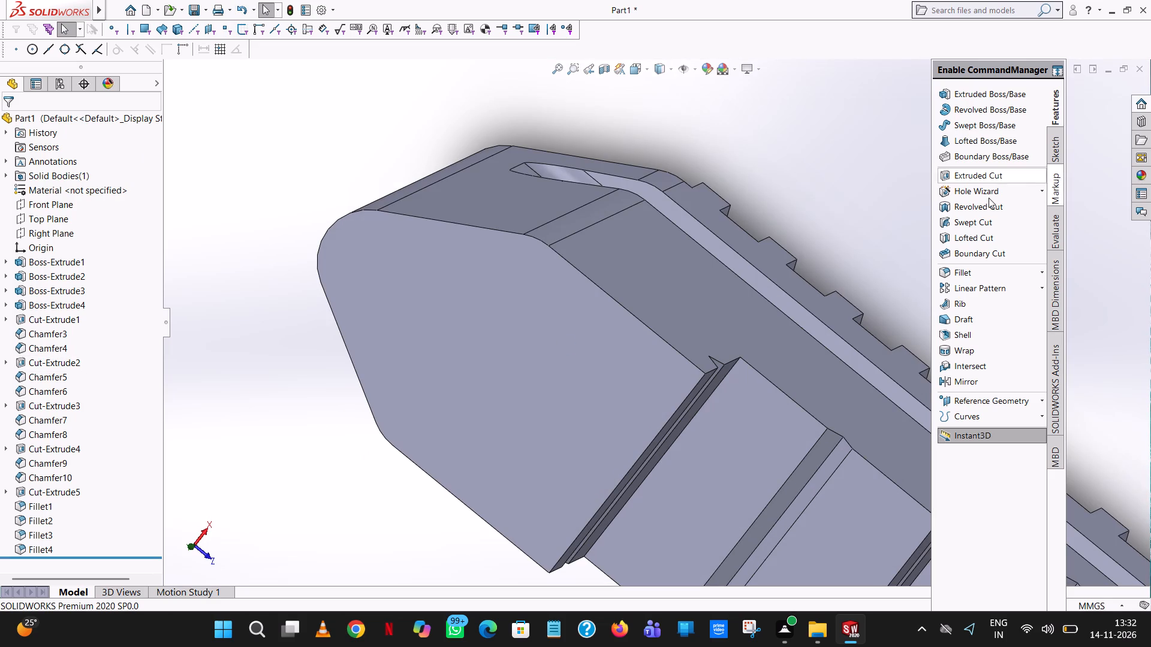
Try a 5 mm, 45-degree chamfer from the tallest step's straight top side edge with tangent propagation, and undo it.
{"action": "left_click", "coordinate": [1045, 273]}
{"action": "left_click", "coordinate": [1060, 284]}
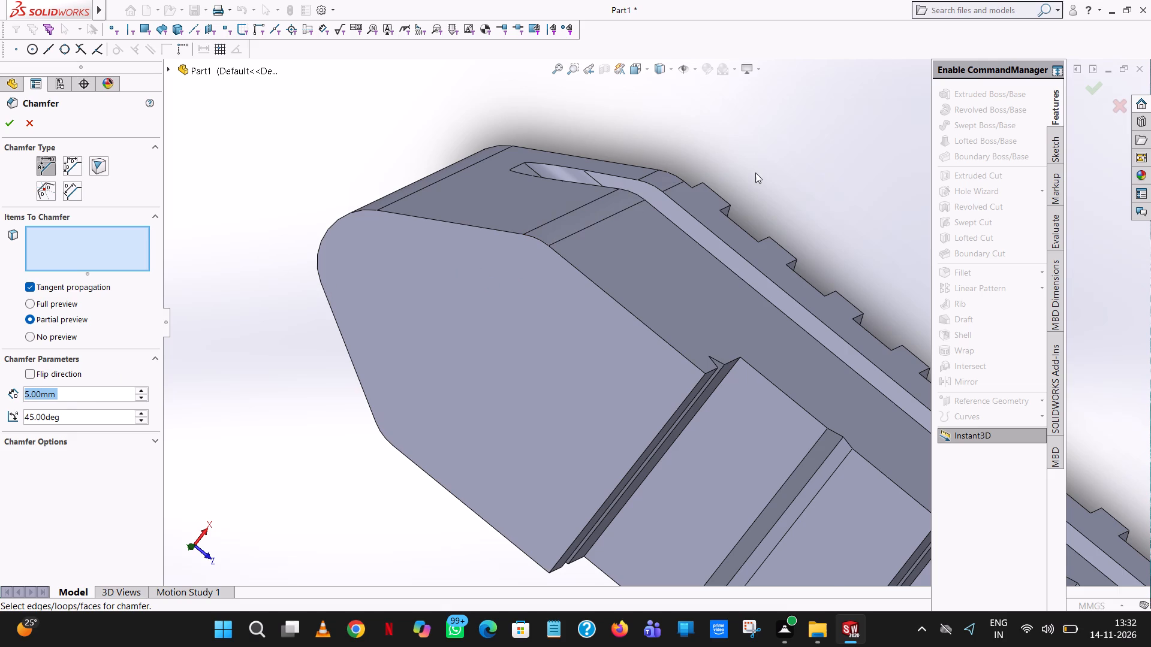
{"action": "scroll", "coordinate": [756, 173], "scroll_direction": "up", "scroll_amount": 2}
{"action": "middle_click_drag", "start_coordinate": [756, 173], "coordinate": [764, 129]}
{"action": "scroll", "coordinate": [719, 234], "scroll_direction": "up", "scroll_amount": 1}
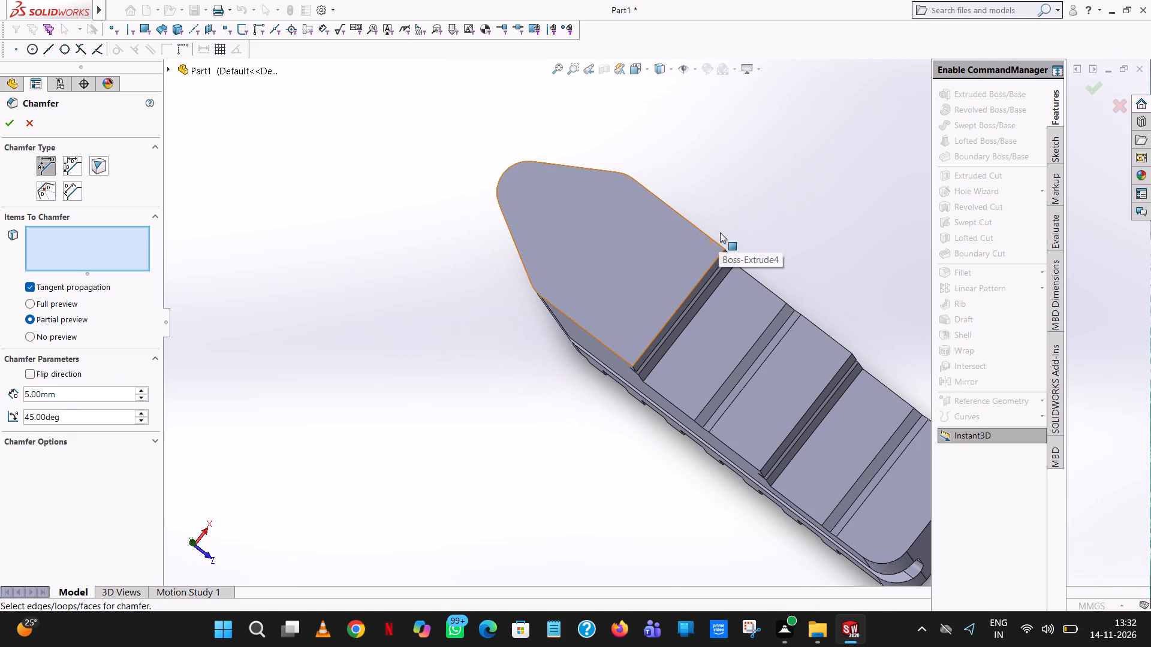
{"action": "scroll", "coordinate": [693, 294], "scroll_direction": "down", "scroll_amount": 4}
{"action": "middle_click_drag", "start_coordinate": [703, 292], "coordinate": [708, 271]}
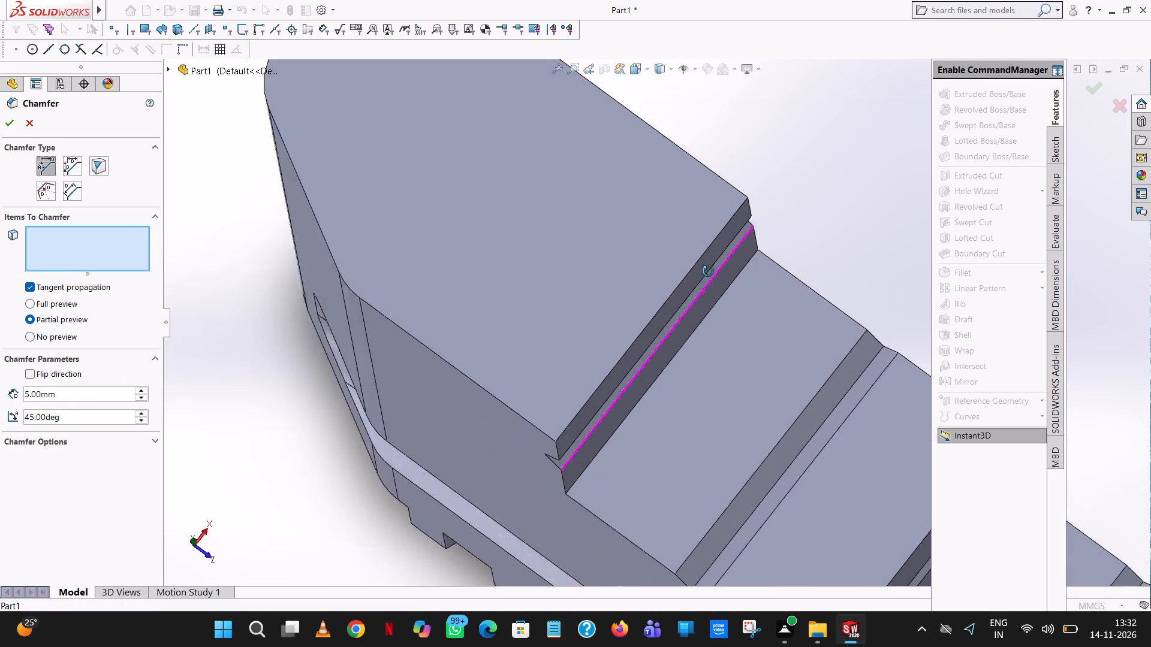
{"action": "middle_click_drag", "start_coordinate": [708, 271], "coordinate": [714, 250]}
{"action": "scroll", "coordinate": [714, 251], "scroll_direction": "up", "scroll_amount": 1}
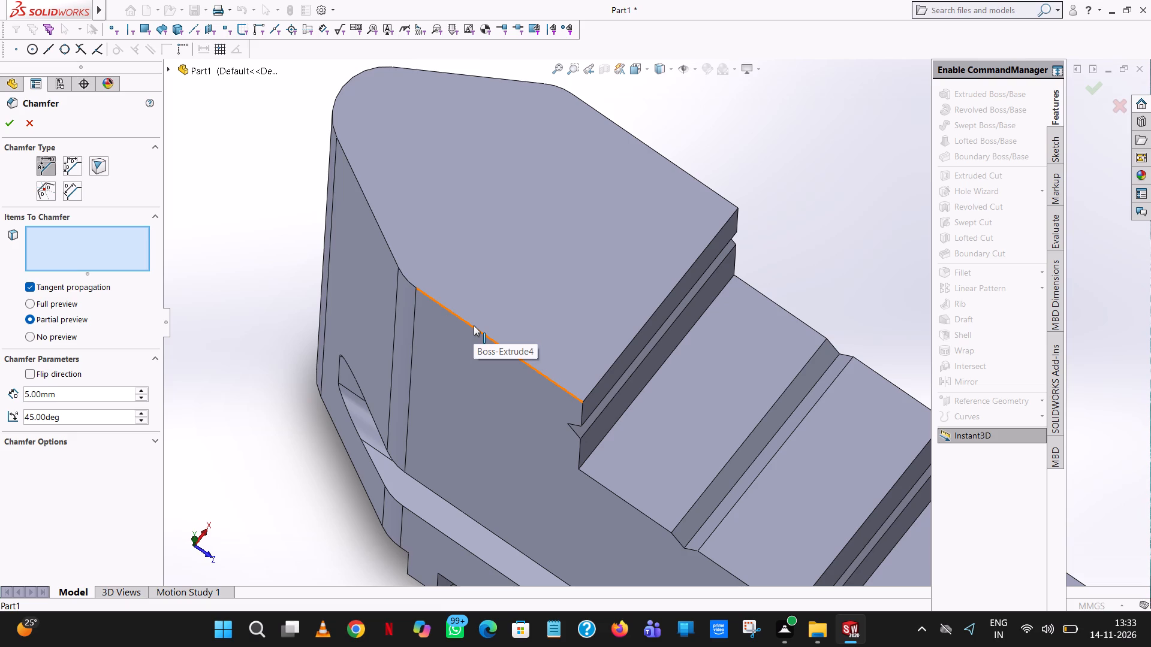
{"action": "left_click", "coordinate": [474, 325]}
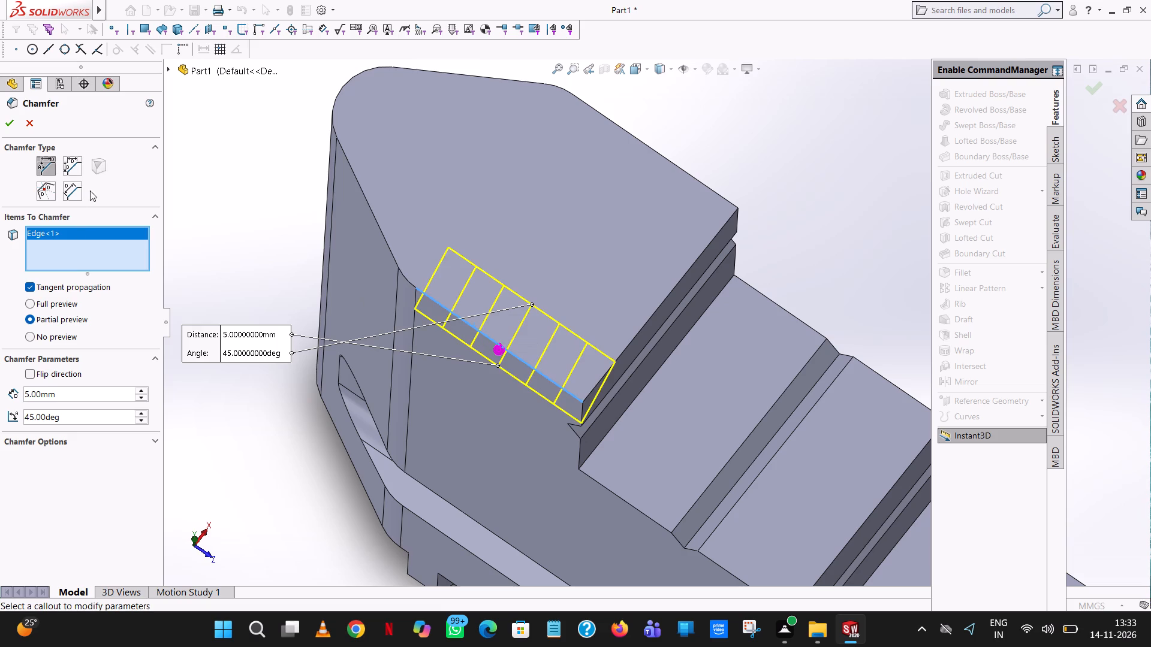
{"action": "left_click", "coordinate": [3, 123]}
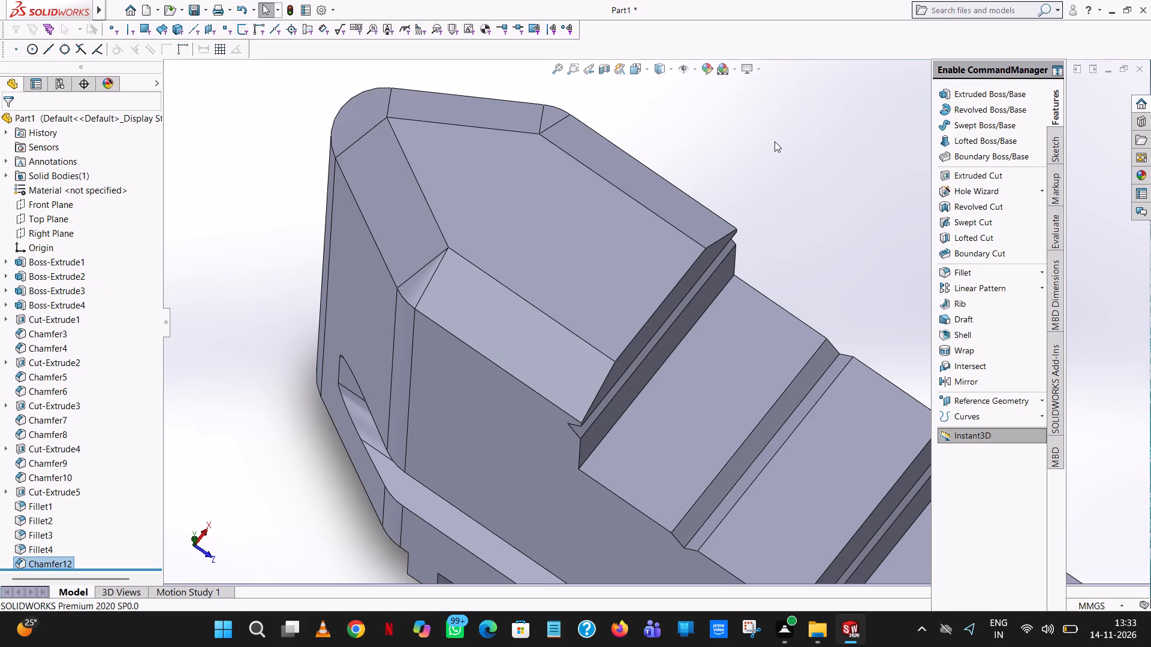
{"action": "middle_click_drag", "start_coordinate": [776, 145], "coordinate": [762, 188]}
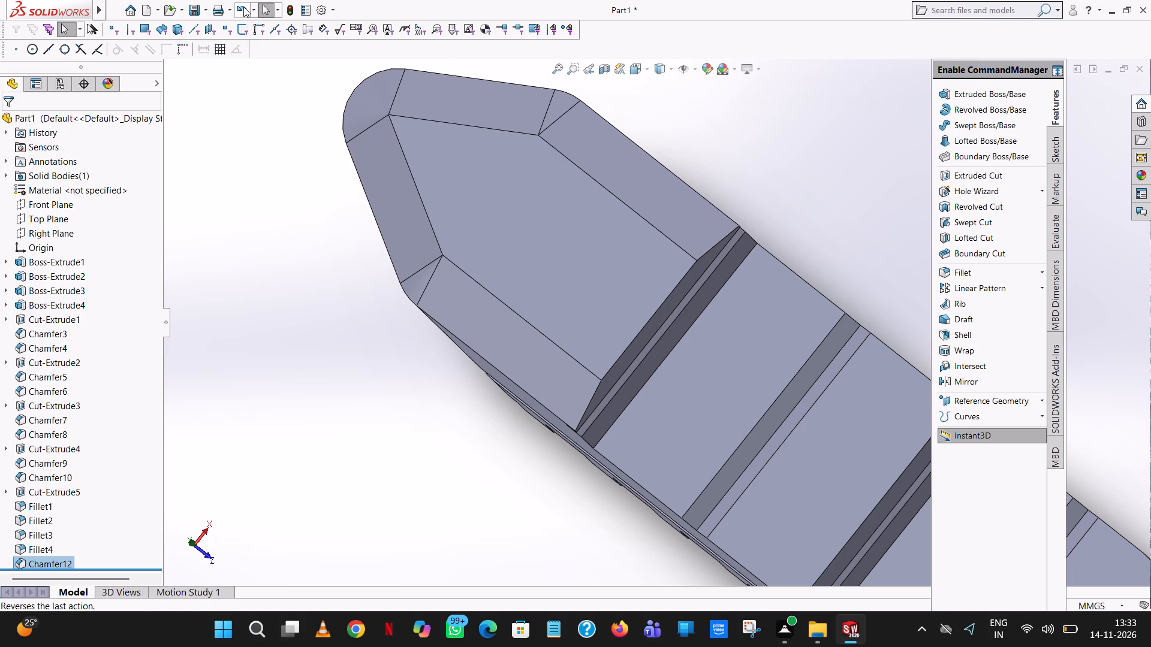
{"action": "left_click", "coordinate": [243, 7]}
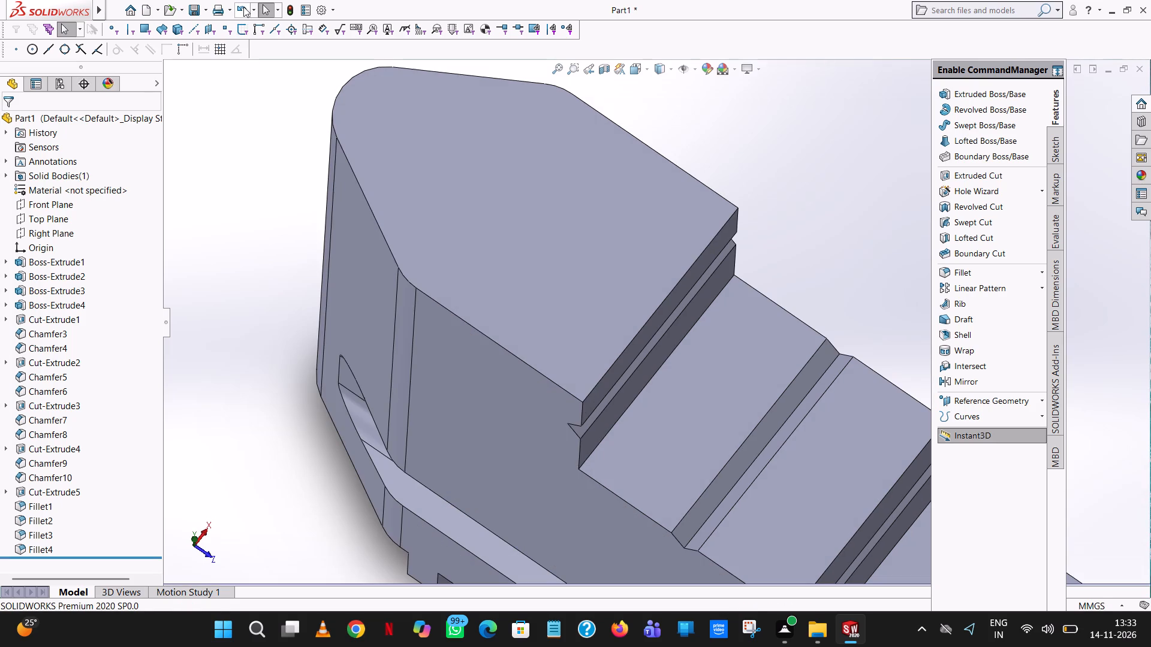
Chamfer the tallest step's top outline 3 mm at 45 degrees, using its angled nose edge with tangent propagation.
{"action": "right_click_drag", "start_coordinate": [202, 180], "coordinate": [191, 225]}
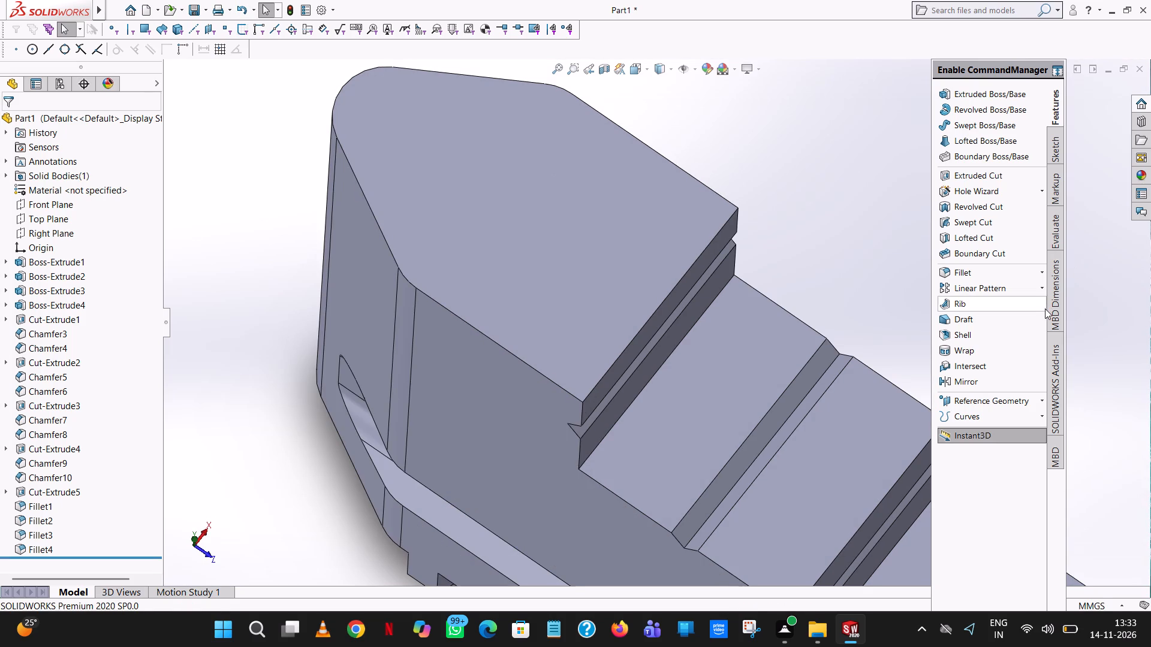
{"action": "left_click", "coordinate": [1041, 273]}
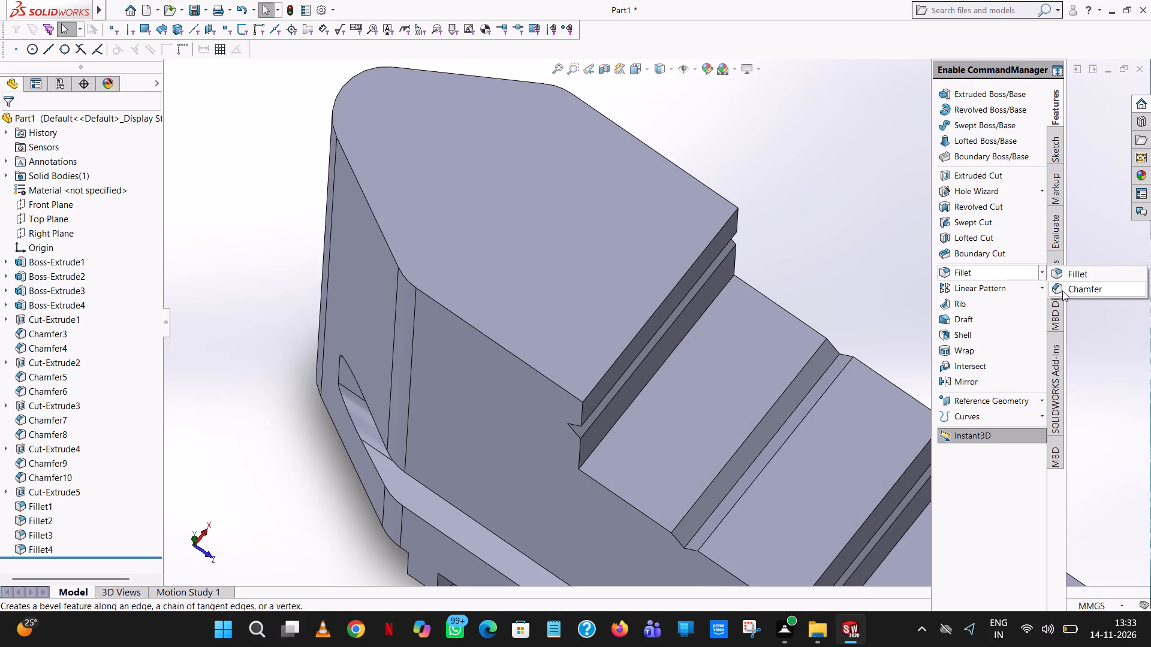
{"action": "left_click", "coordinate": [1062, 291]}
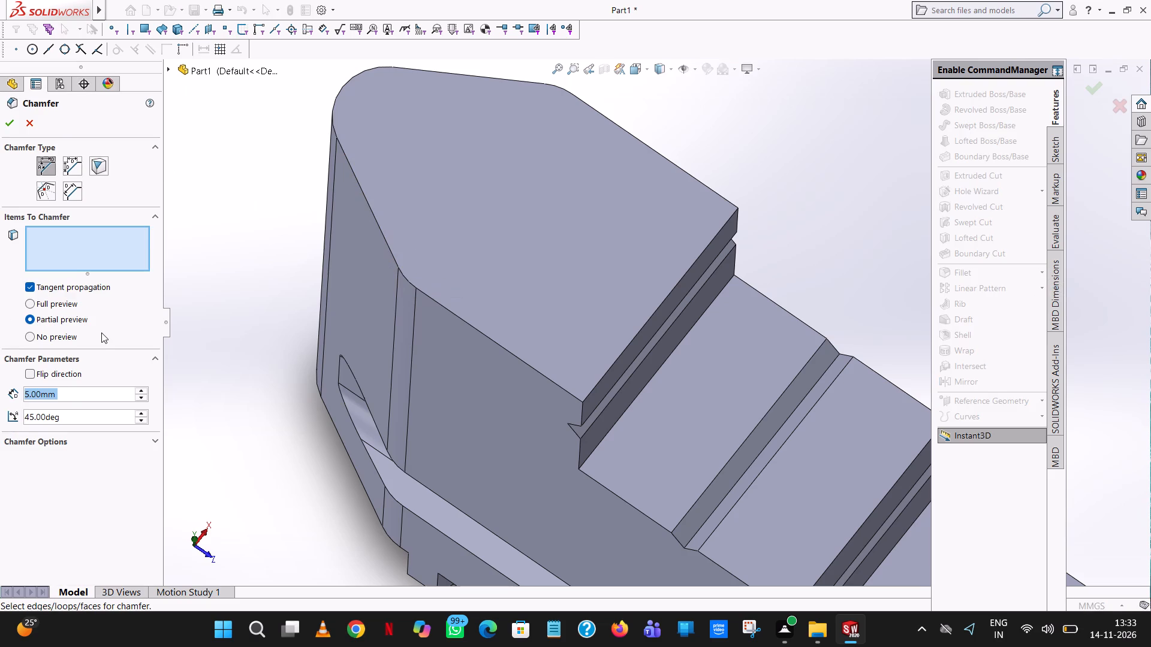
{"action": "key", "text": "3"}
{"action": "key", "text": "Return"}
{"action": "left_click", "coordinate": [10, 121]}
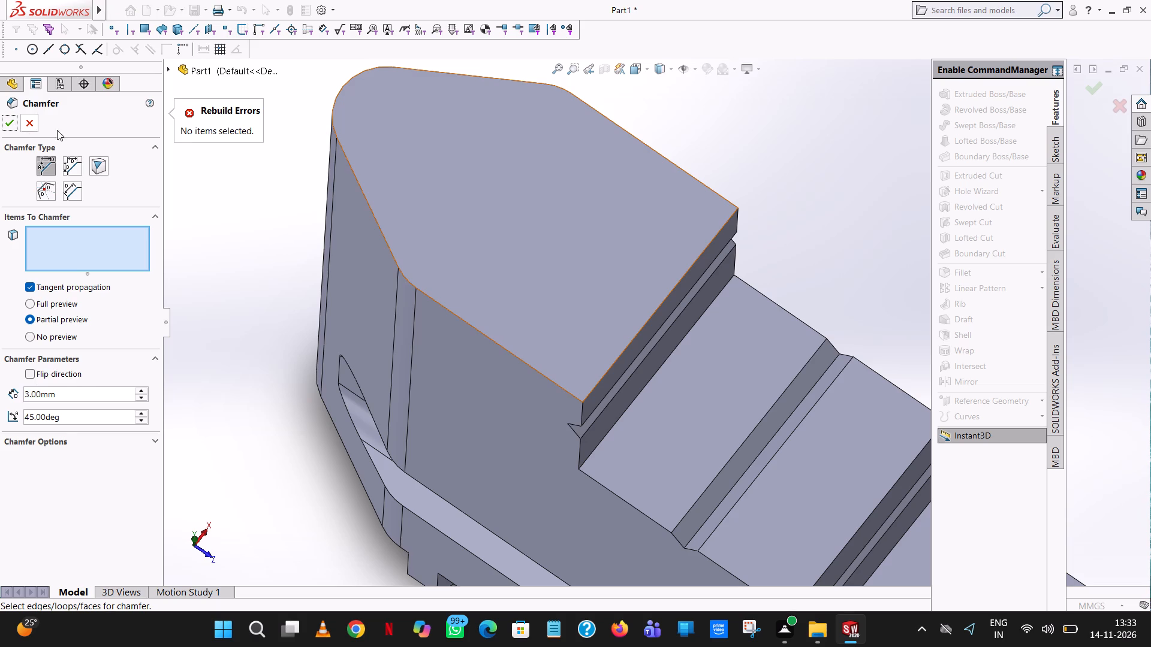
{"action": "left_click", "coordinate": [382, 235]}
{"action": "left_click", "coordinate": [8, 127]}
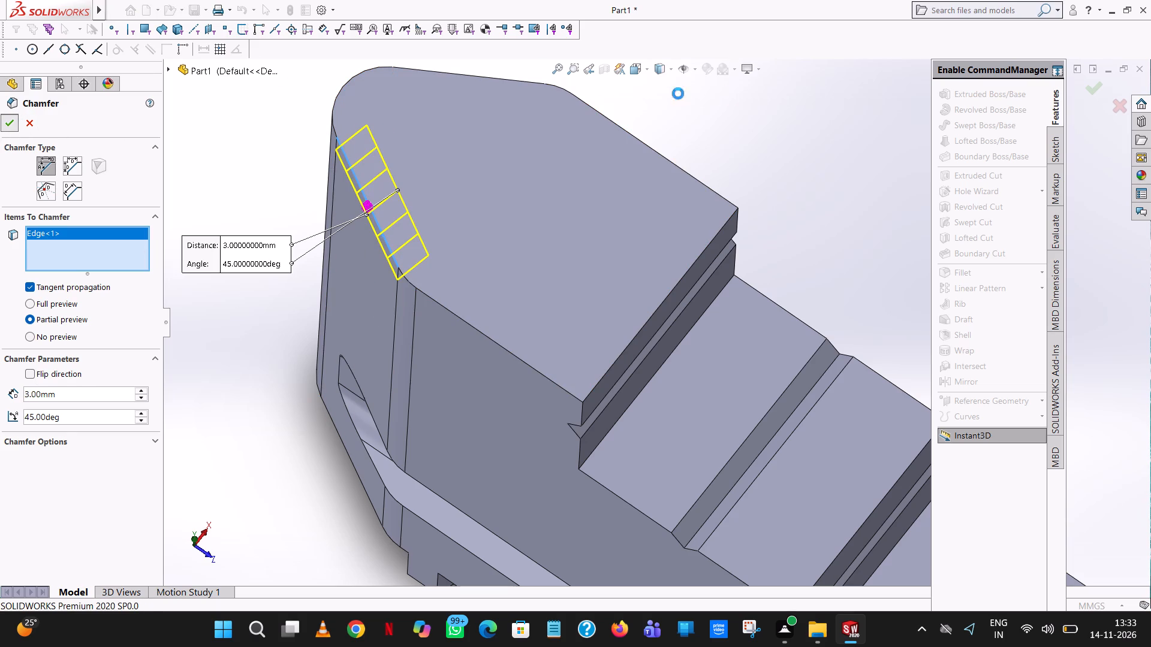
Chamfer the middle step's top side edge on the +X side 3 mm at 45 degrees.
{"action": "scroll", "coordinate": [785, 159], "scroll_direction": "up", "scroll_amount": 1}
{"action": "middle_click_drag", "start_coordinate": [785, 159], "coordinate": [782, 220]}
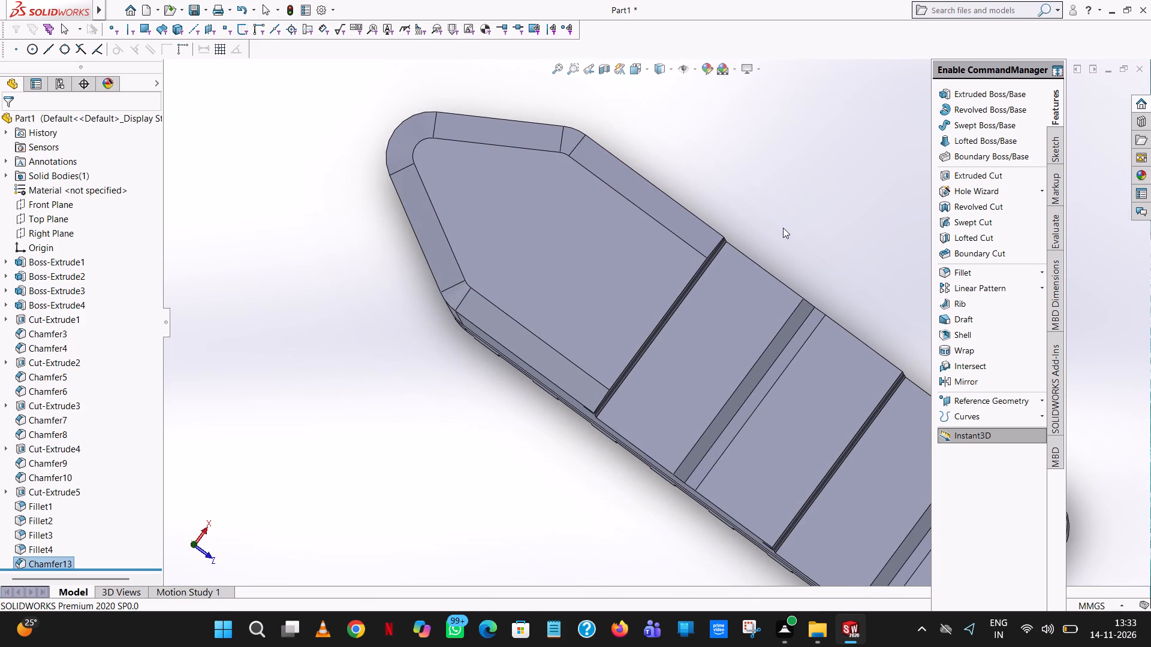
{"action": "scroll", "coordinate": [783, 228], "scroll_direction": "up", "scroll_amount": 2}
{"action": "scroll", "coordinate": [784, 228], "scroll_direction": "down", "scroll_amount": 1}
{"action": "scroll", "coordinate": [869, 362], "scroll_direction": "up", "scroll_amount": 2}
{"action": "middle_click_drag", "start_coordinate": [830, 495], "coordinate": [816, 397]}
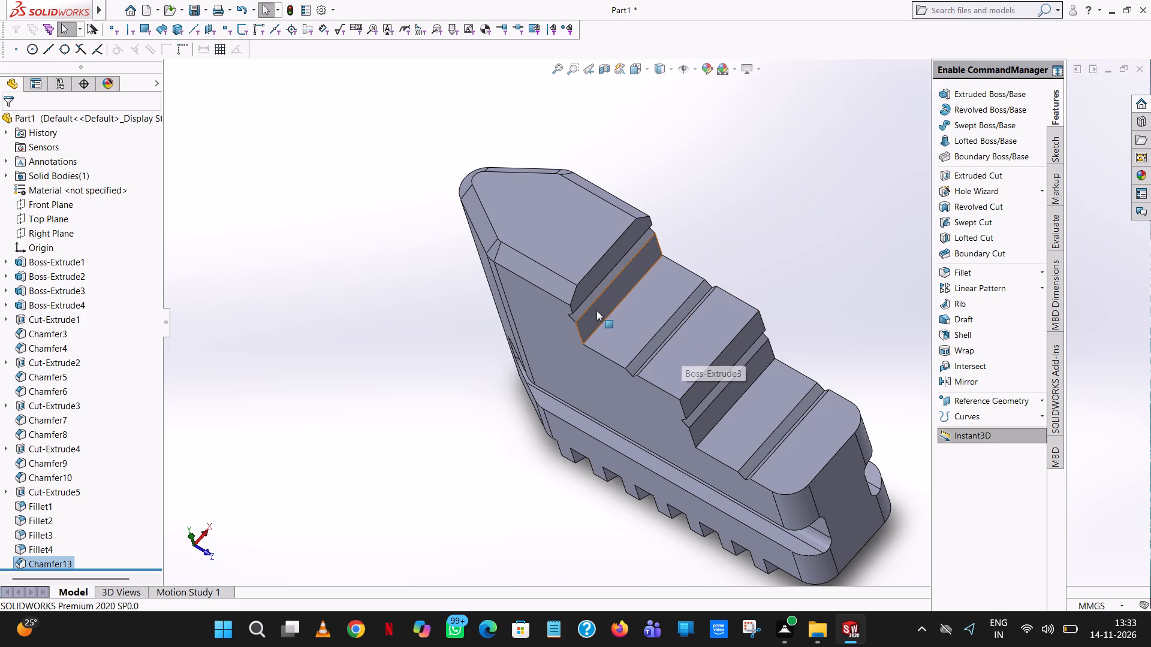
{"action": "middle_click_drag", "start_coordinate": [670, 401], "coordinate": [667, 357]}
{"action": "scroll", "coordinate": [670, 401], "scroll_direction": "up", "scroll_amount": 1}
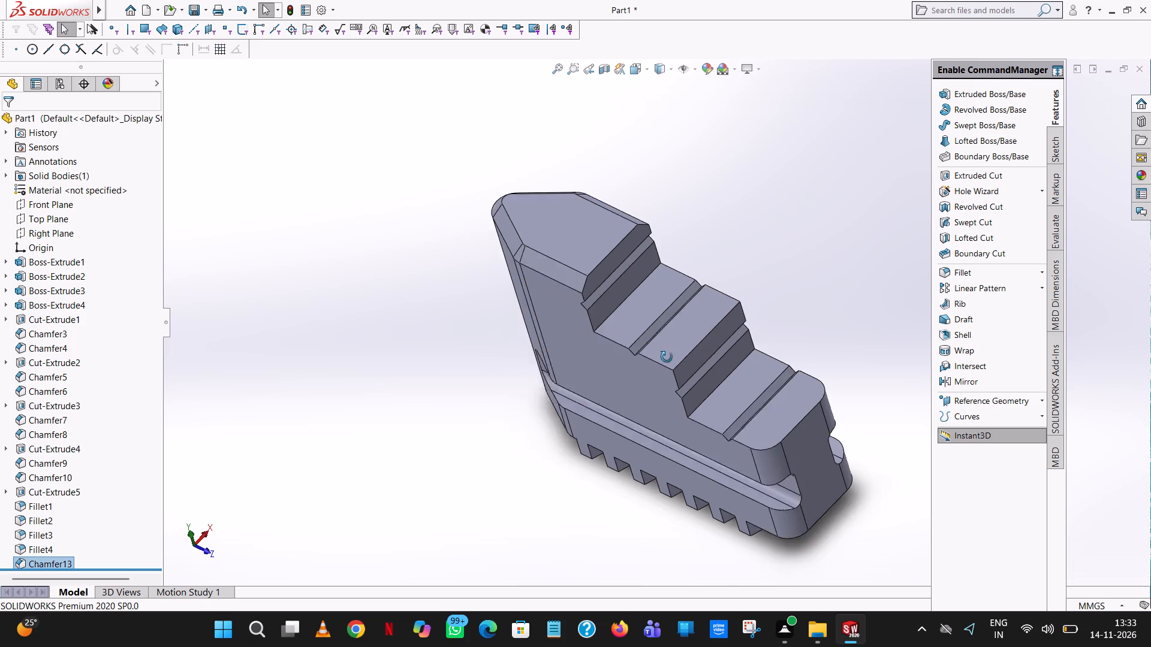
{"action": "middle_click_drag", "start_coordinate": [667, 357], "coordinate": [583, 516]}
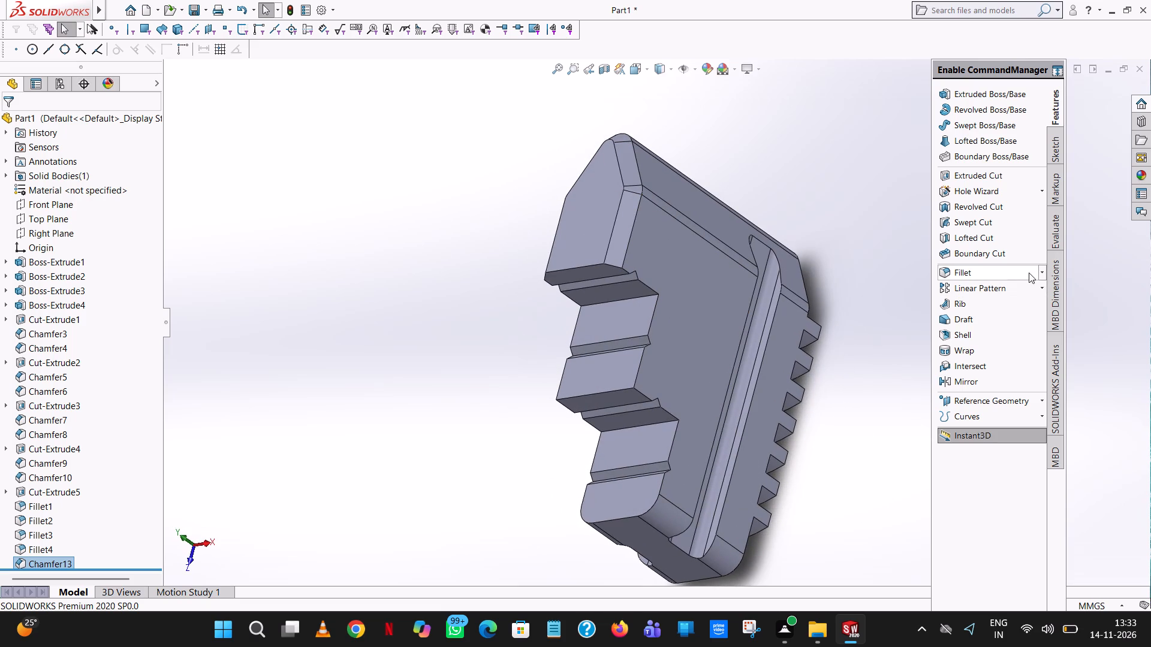
{"action": "left_click", "coordinate": [1044, 273]}
{"action": "left_click", "coordinate": [1071, 291]}
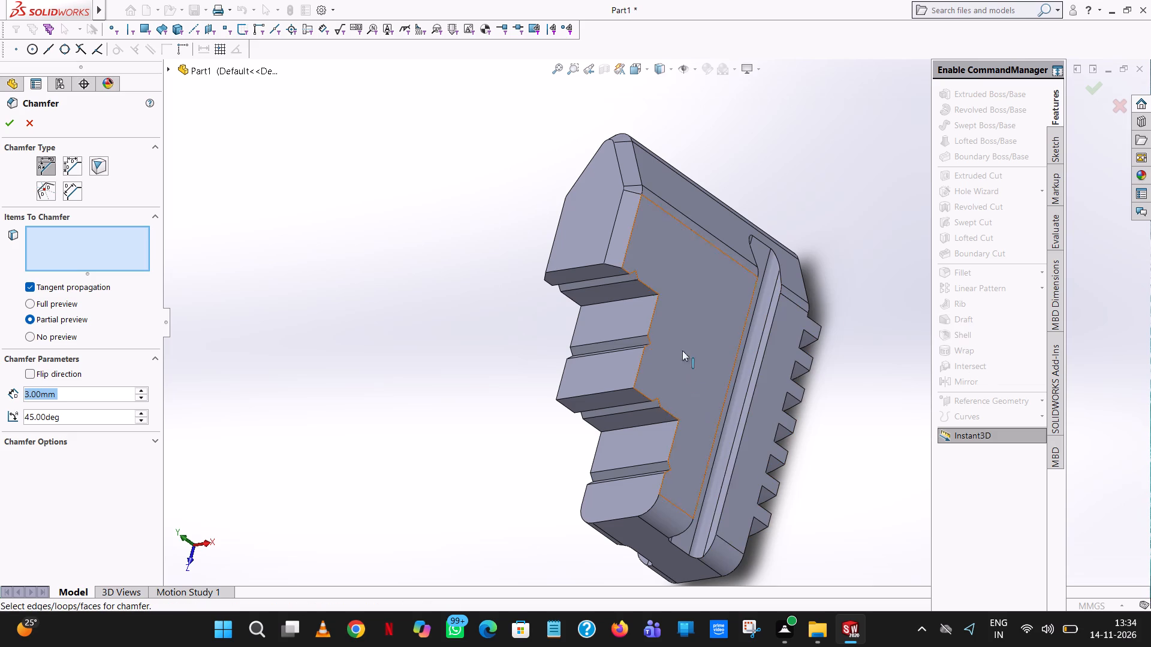
{"action": "scroll", "coordinate": [656, 322], "scroll_direction": "down", "scroll_amount": 8}
{"action": "left_click", "coordinate": [647, 285]}
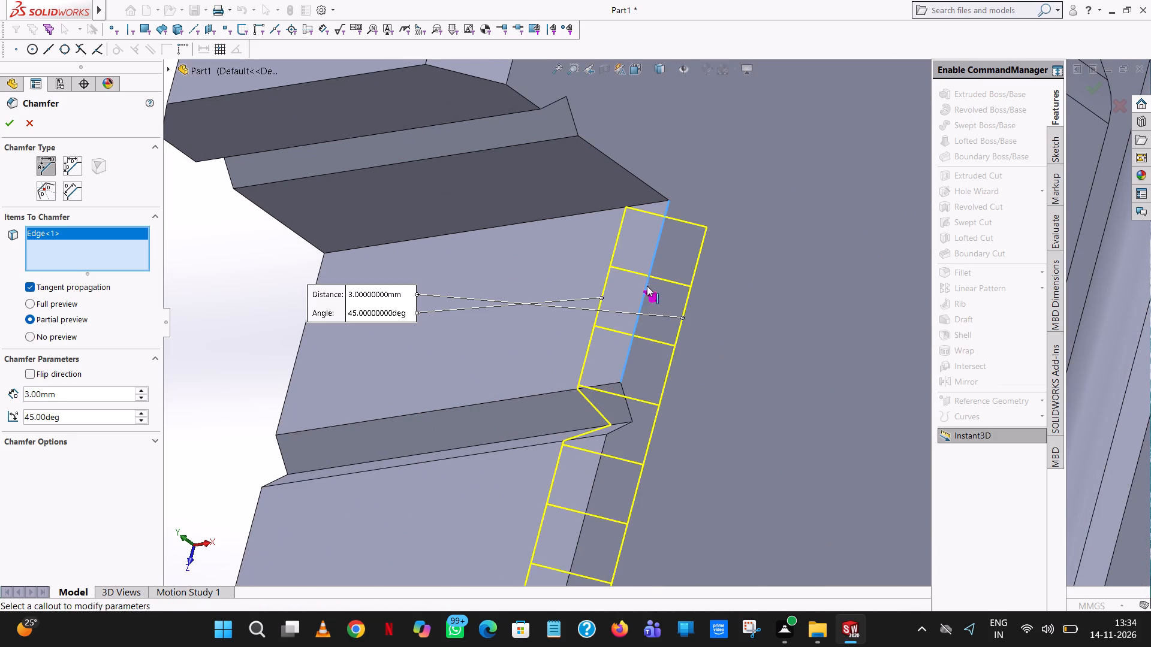
{"action": "middle_click_drag", "start_coordinate": [648, 289], "coordinate": [676, 292]}
{"action": "scroll", "coordinate": [676, 292], "scroll_direction": "up", "scroll_amount": 1}
{"action": "left_click", "coordinate": [11, 114]}
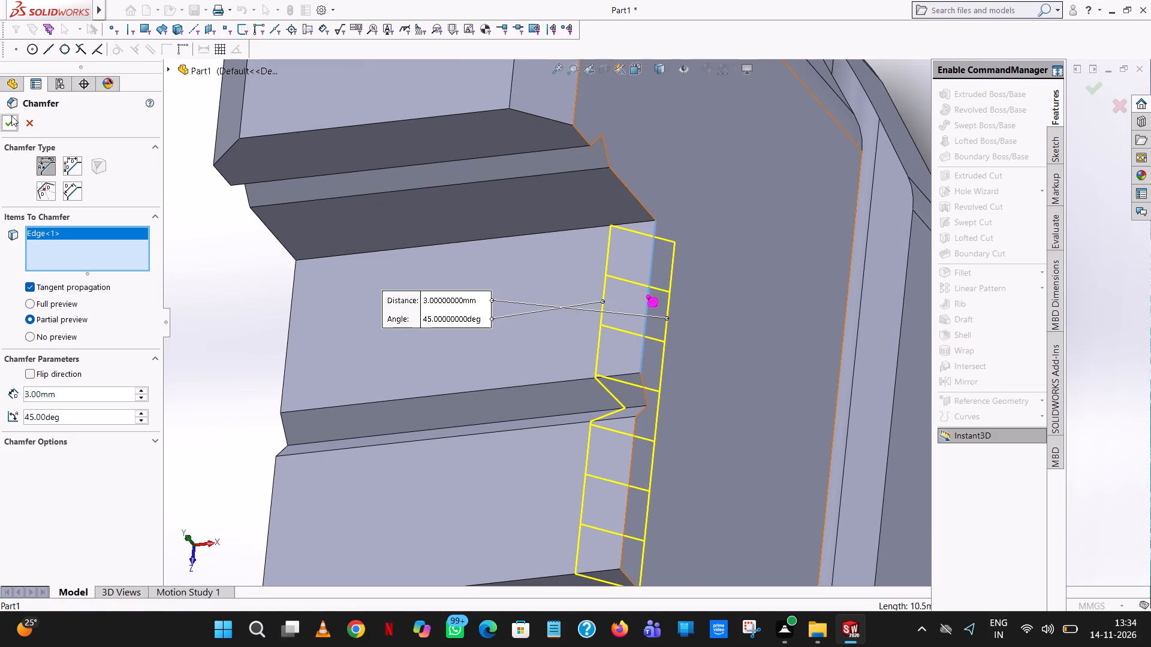
{"action": "left_click", "coordinate": [11, 120]}
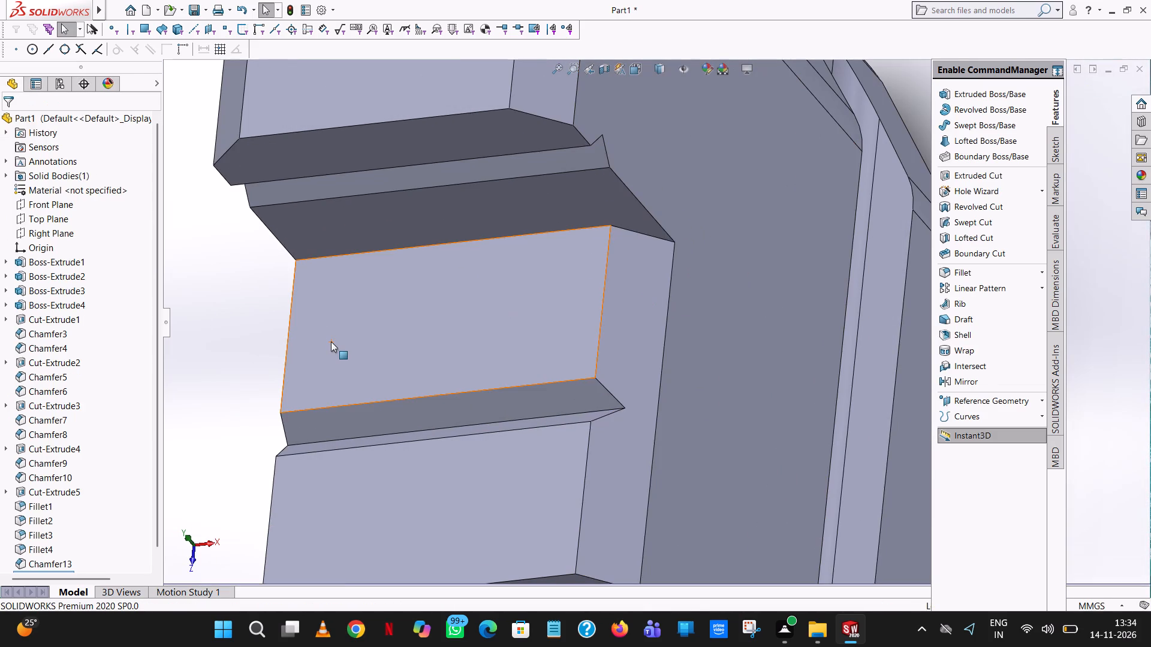
Chamfer the middle step's opposite top side edge, on the -X side, 3 mm at 45 degrees.
{"action": "scroll", "coordinate": [331, 341], "scroll_direction": "up", "scroll_amount": 1}
{"action": "middle_click_drag", "start_coordinate": [333, 341], "coordinate": [307, 365]}
{"action": "scroll", "coordinate": [394, 346], "scroll_direction": "up", "scroll_amount": 1}
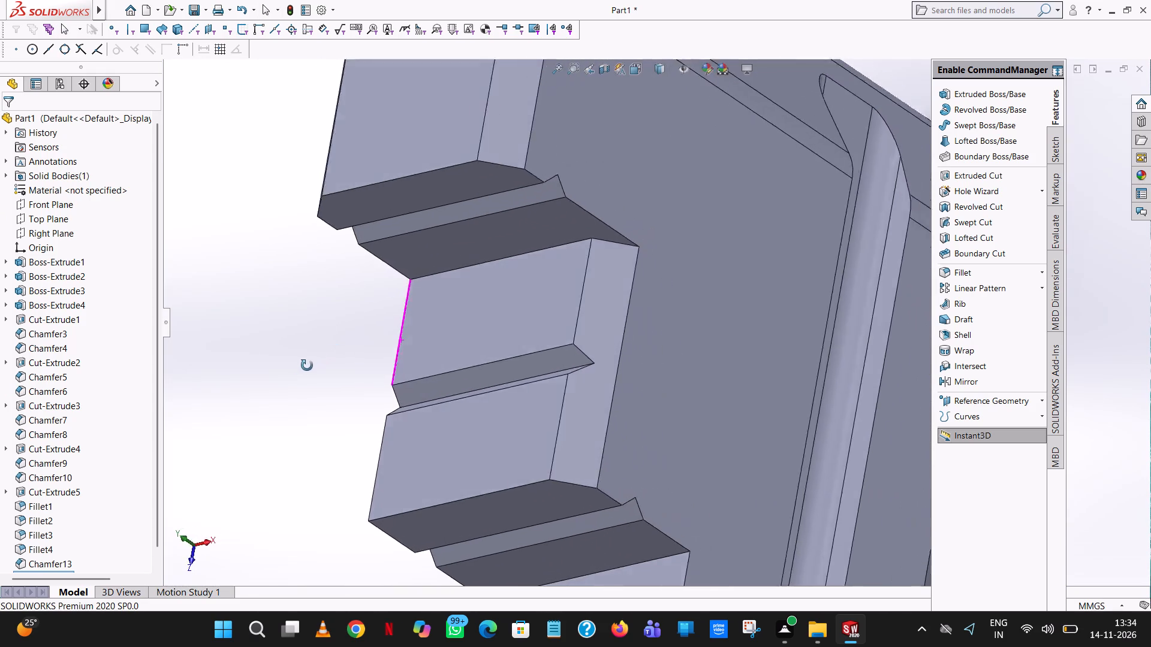
{"action": "middle_click_drag", "start_coordinate": [307, 365], "coordinate": [326, 375]}
{"action": "middle_click_drag", "start_coordinate": [329, 375], "coordinate": [373, 348]}
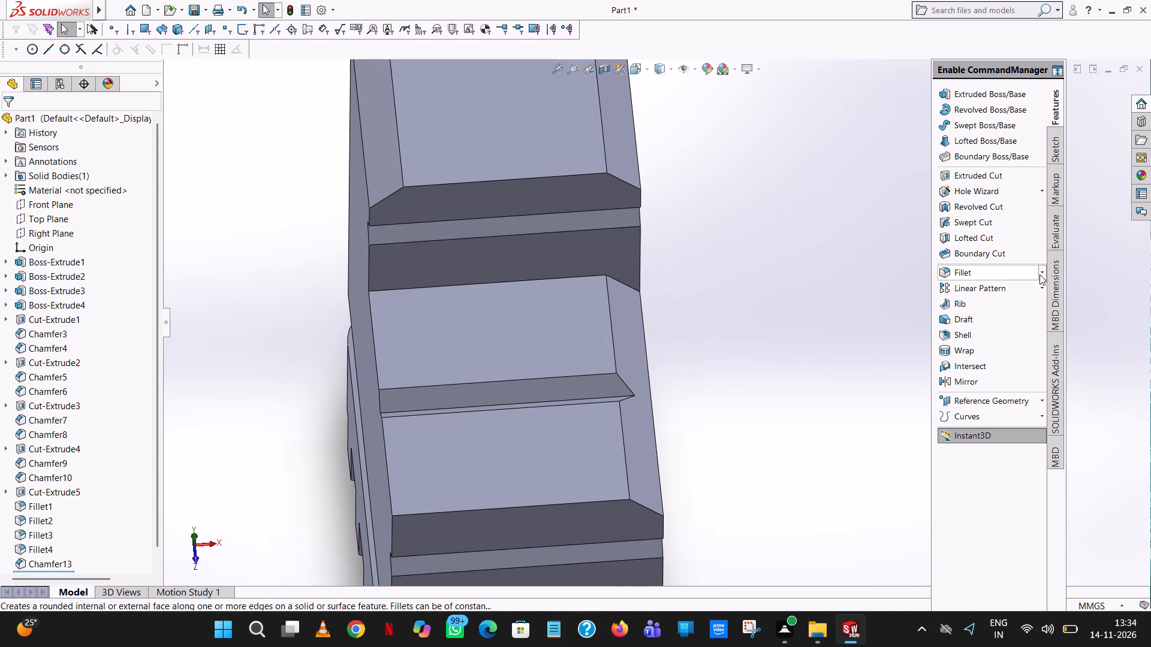
{"action": "left_click", "coordinate": [1039, 274]}
{"action": "left_click", "coordinate": [1068, 292]}
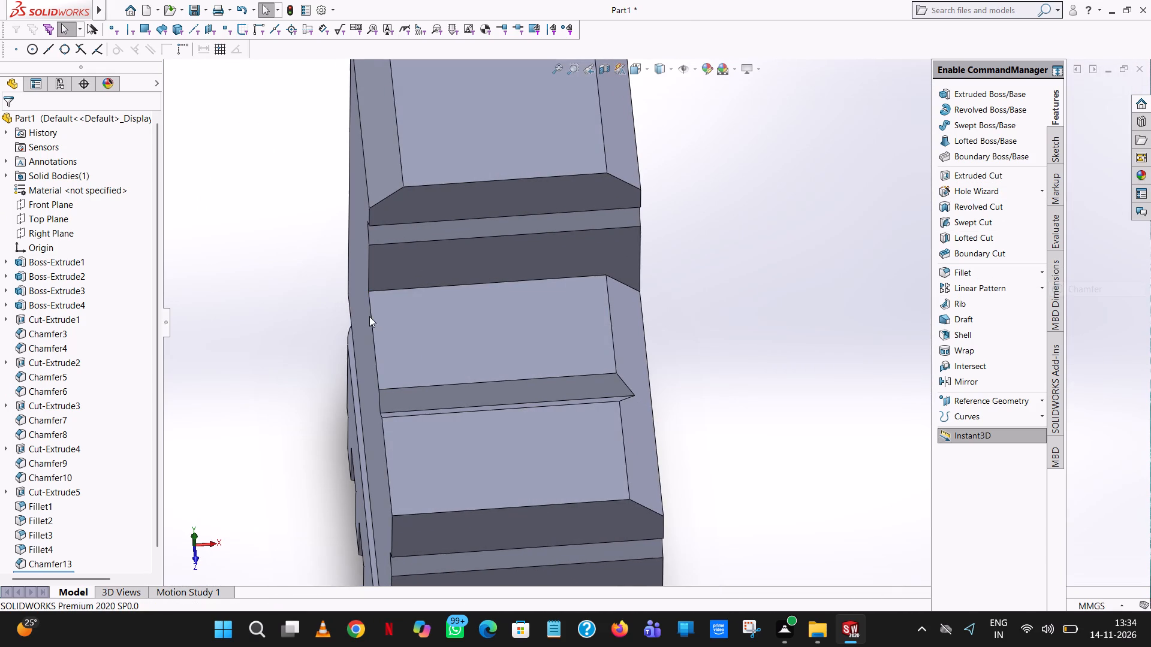
{"action": "left_click", "coordinate": [375, 364]}
{"action": "left_click", "coordinate": [7, 126]}
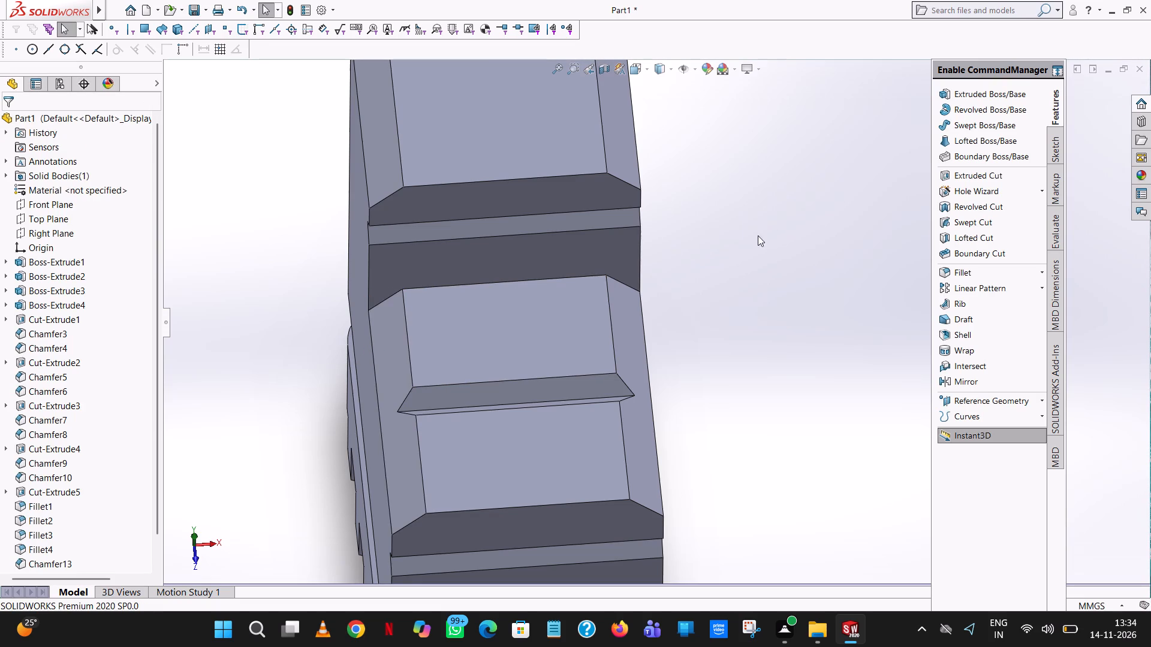
Chamfer the lowest step's top side edge on the +X side 3 mm at 45 degrees, with tangent propagation around its rounded corner.
{"action": "scroll", "coordinate": [739, 537], "scroll_direction": "up", "scroll_amount": 3}
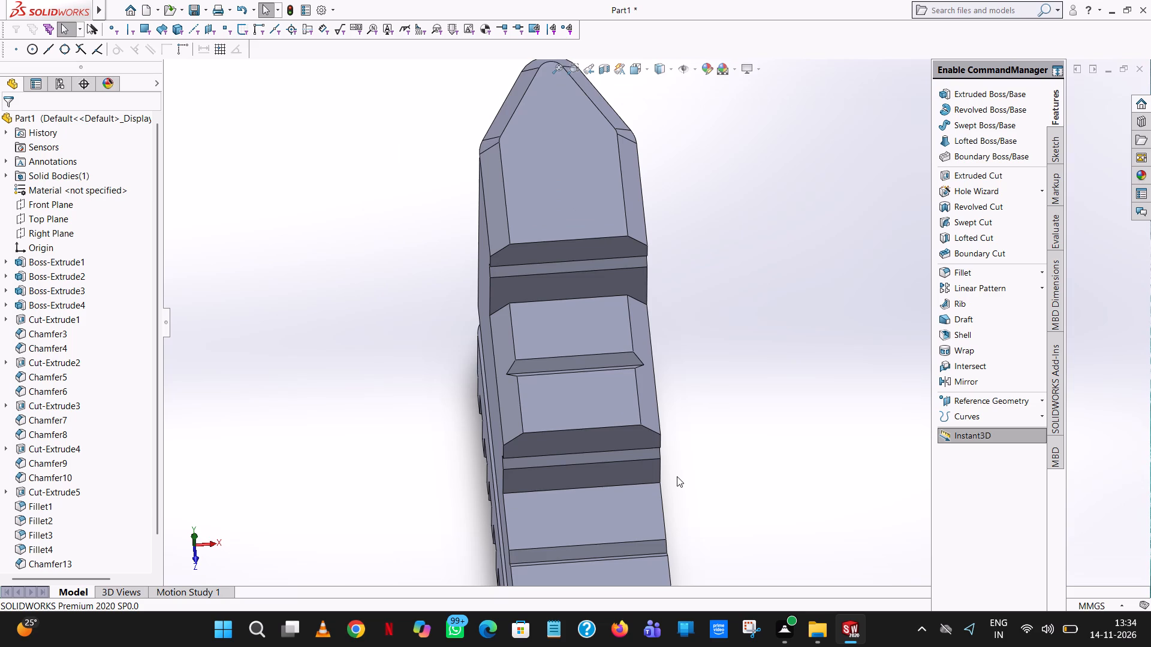
{"action": "middle_click_drag", "start_coordinate": [676, 456], "coordinate": [697, 336]}
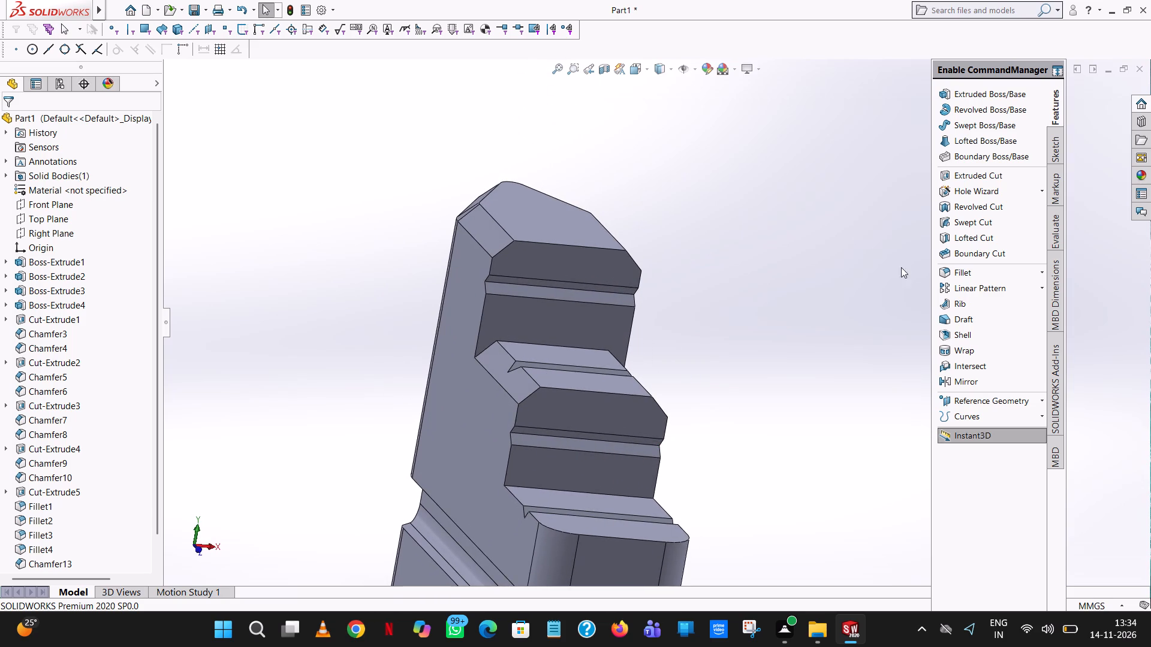
{"action": "left_click", "coordinate": [1042, 272]}
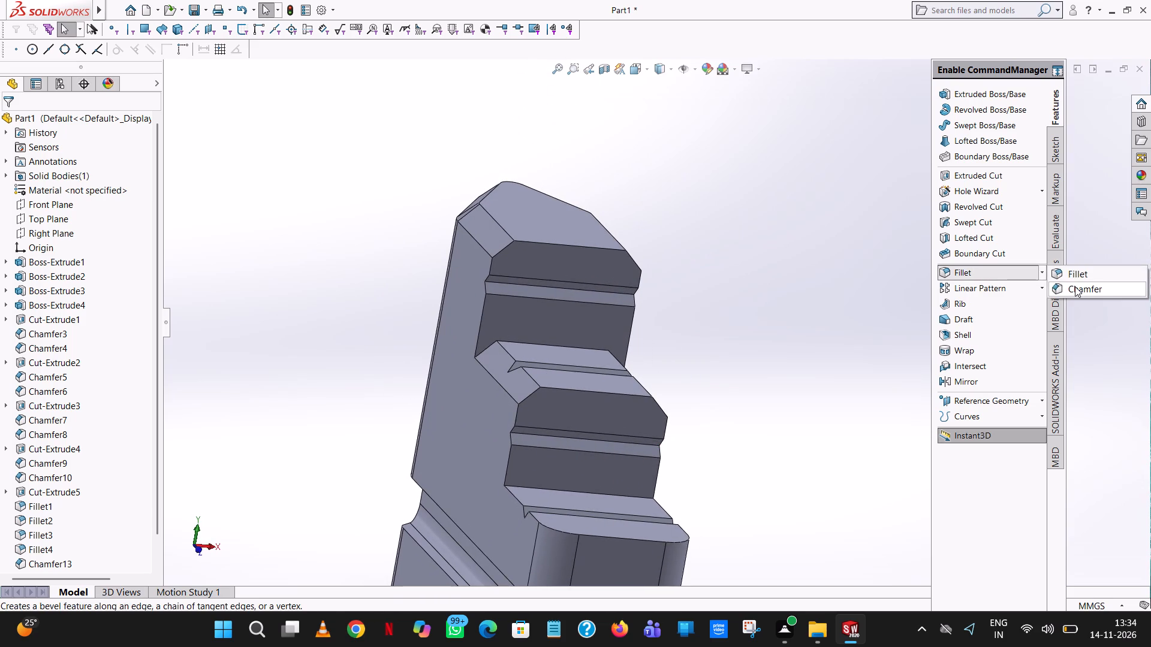
{"action": "left_click", "coordinate": [1075, 286]}
{"action": "scroll", "coordinate": [588, 440], "scroll_direction": "up", "scroll_amount": 3}
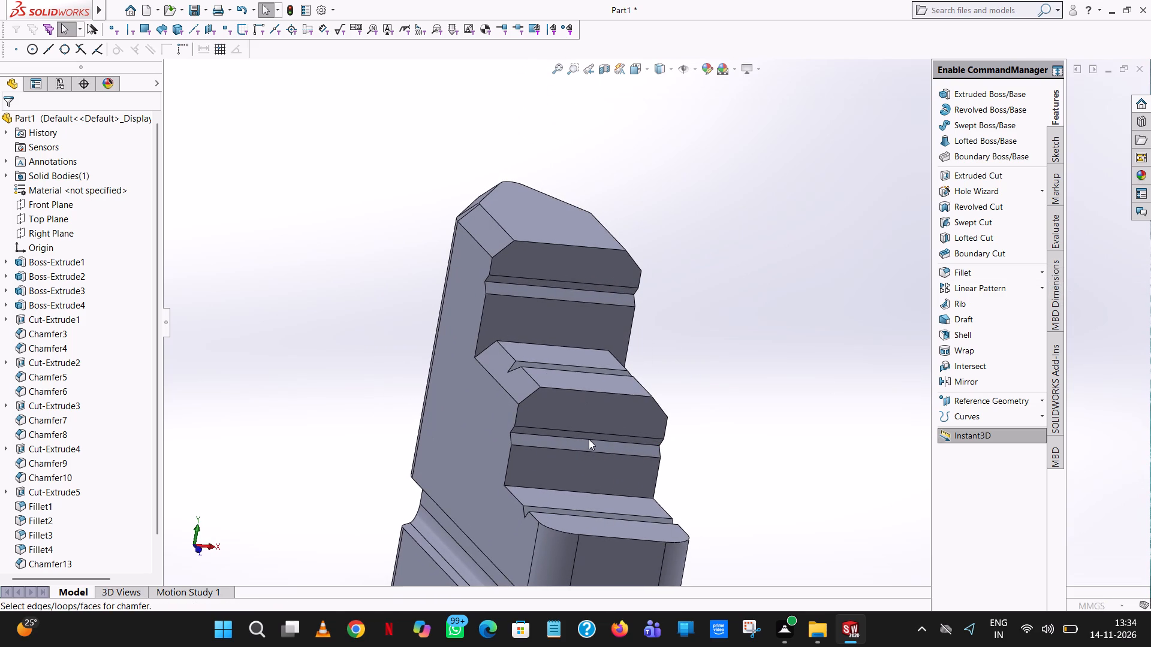
{"action": "middle_click_drag", "start_coordinate": [589, 439], "coordinate": [538, 567]}
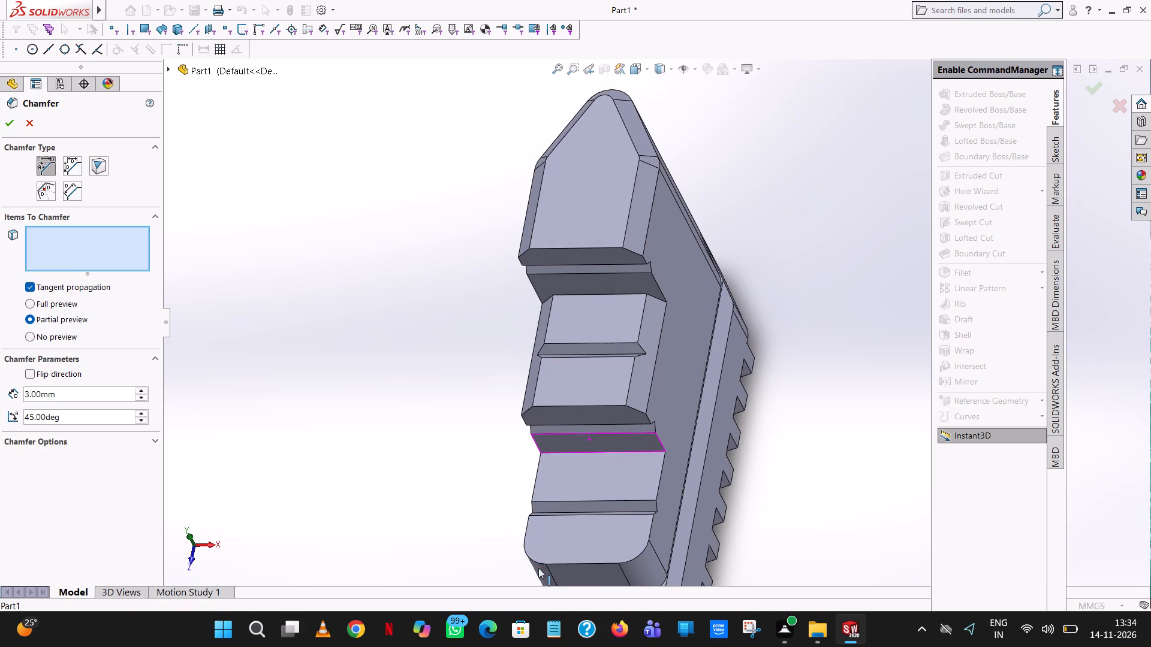
{"action": "left_click", "coordinate": [660, 487]}
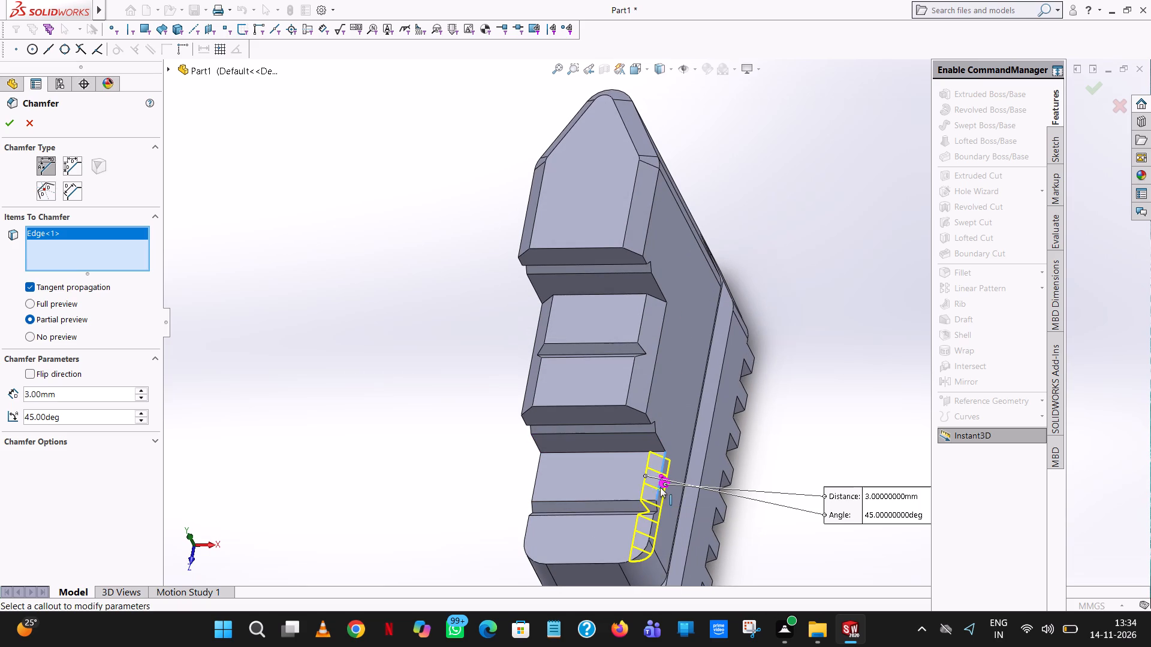
{"action": "left_click", "coordinate": [4, 128]}
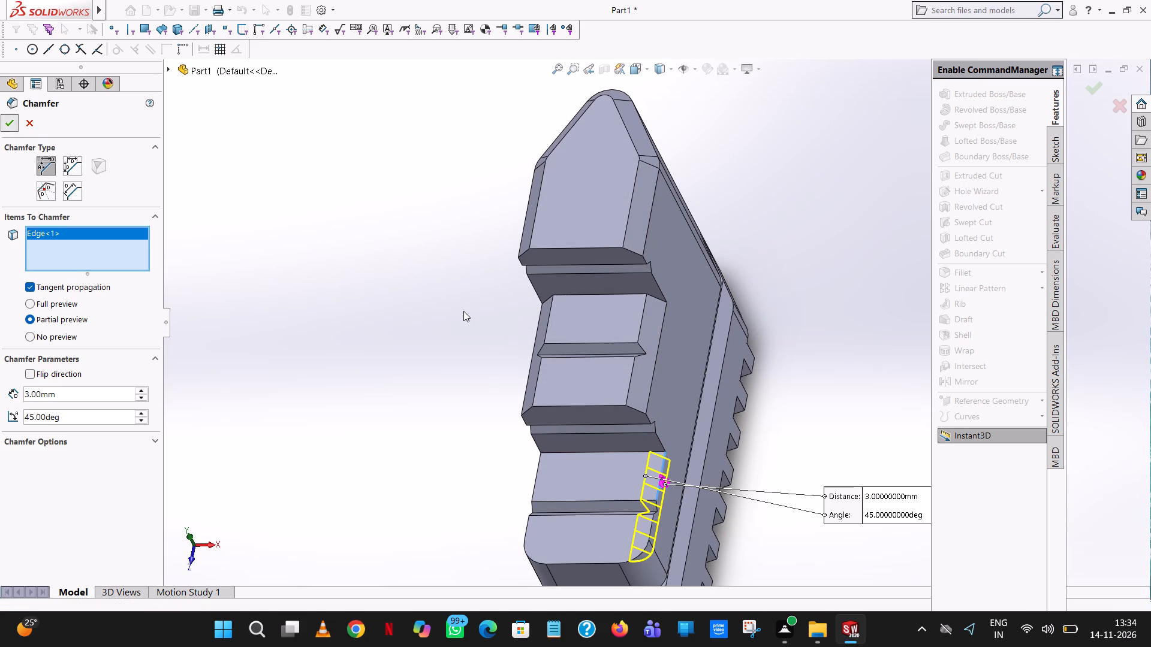
Chamfer the lowest step's opposite top side edge, on the -X side, 3 mm at 45 degrees, with tangent propagation around its rounded corner.
{"action": "middle_click_drag", "start_coordinate": [451, 489], "coordinate": [492, 542]}
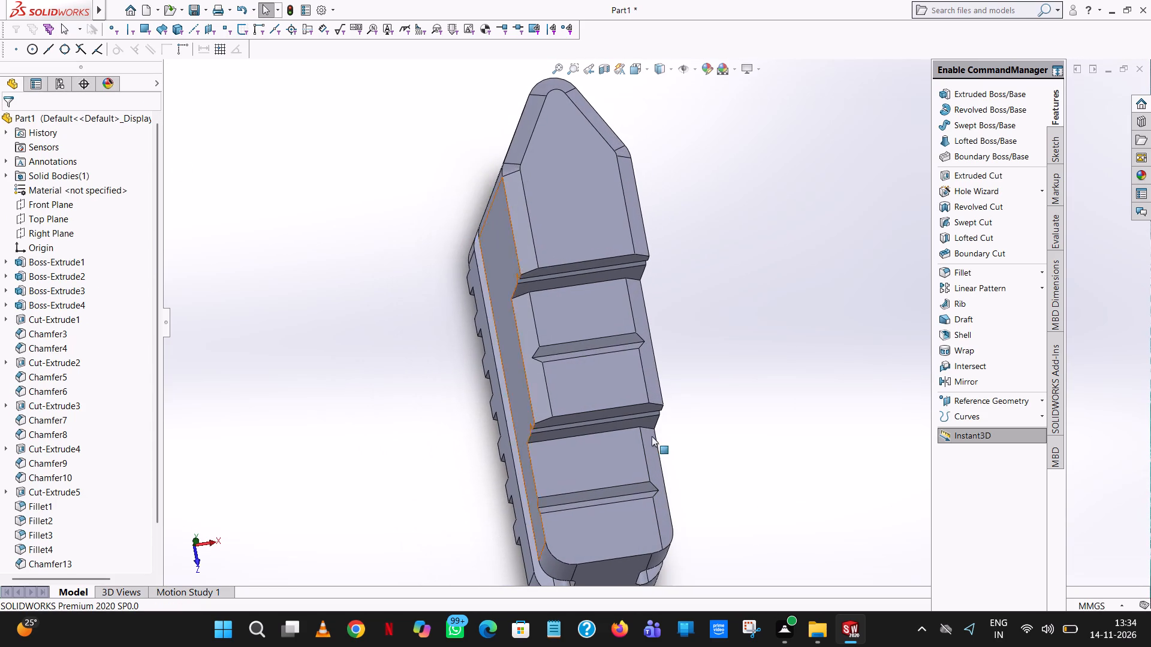
{"action": "left_click", "coordinate": [1042, 272]}
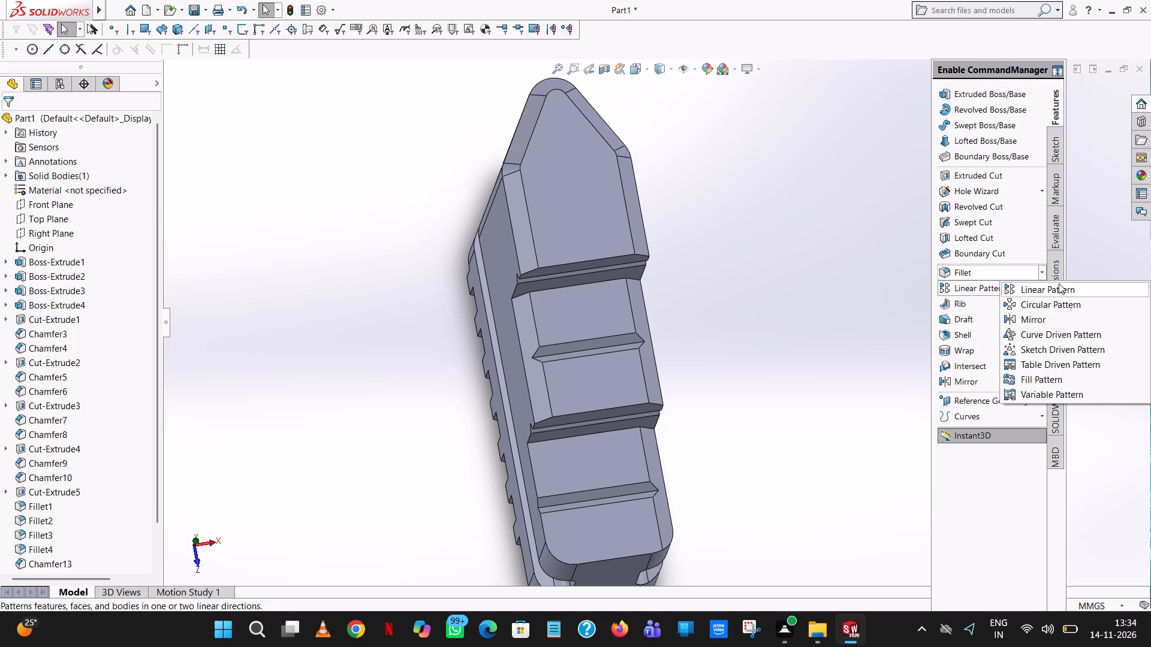
{"action": "left_click", "coordinate": [1065, 293]}
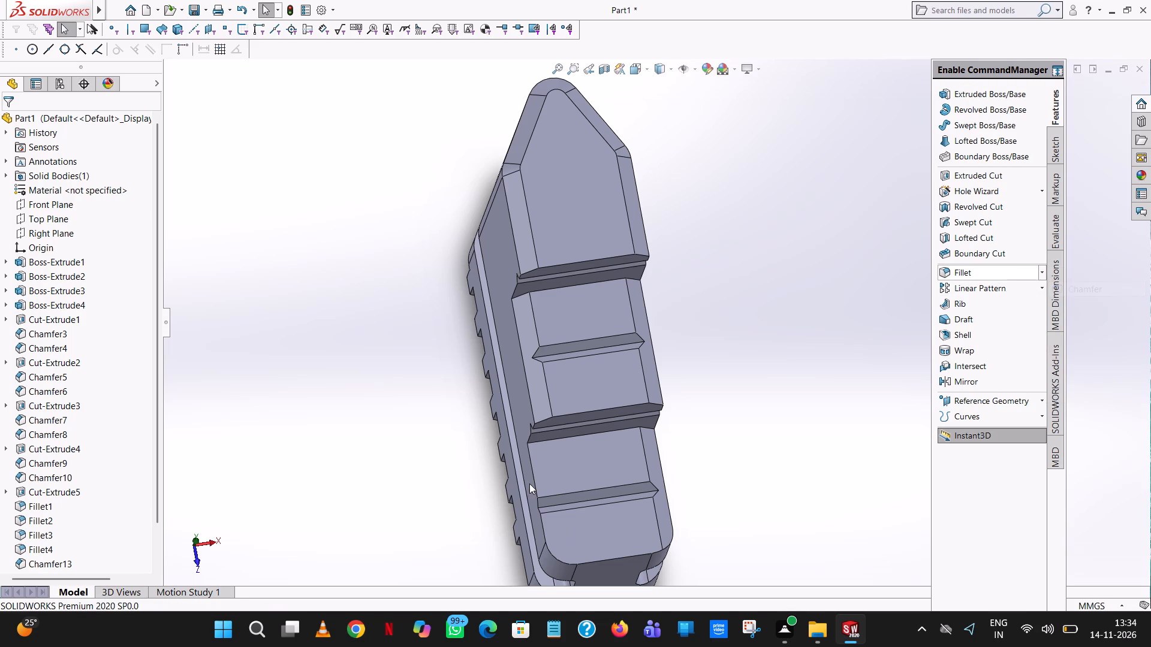
{"action": "scroll", "coordinate": [539, 476], "scroll_direction": "down", "scroll_amount": 7}
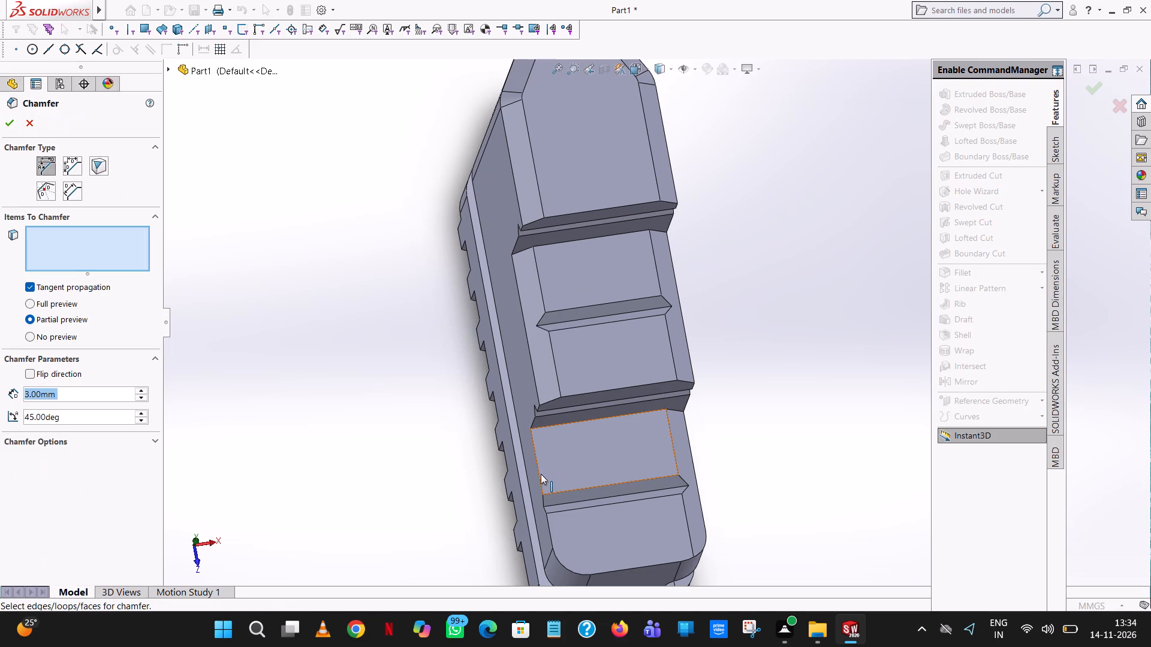
{"action": "left_click", "coordinate": [540, 476]}
{"action": "left_click", "coordinate": [5, 124]}
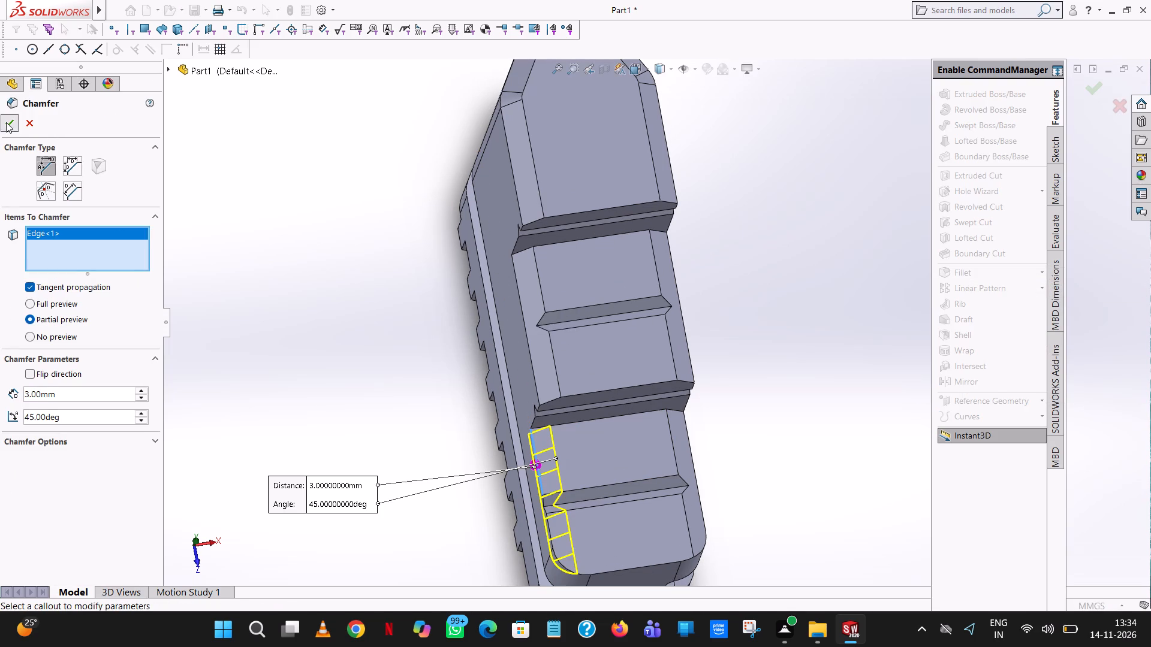
Inspect the whole jaw from all sides, checking the chamfered steps, rounded nose, side grooves, curved bottom teeth and filleted end.
{"action": "left_click", "coordinate": [755, 328]}
{"action": "middle_click_drag", "start_coordinate": [733, 345], "coordinate": [731, 340]}
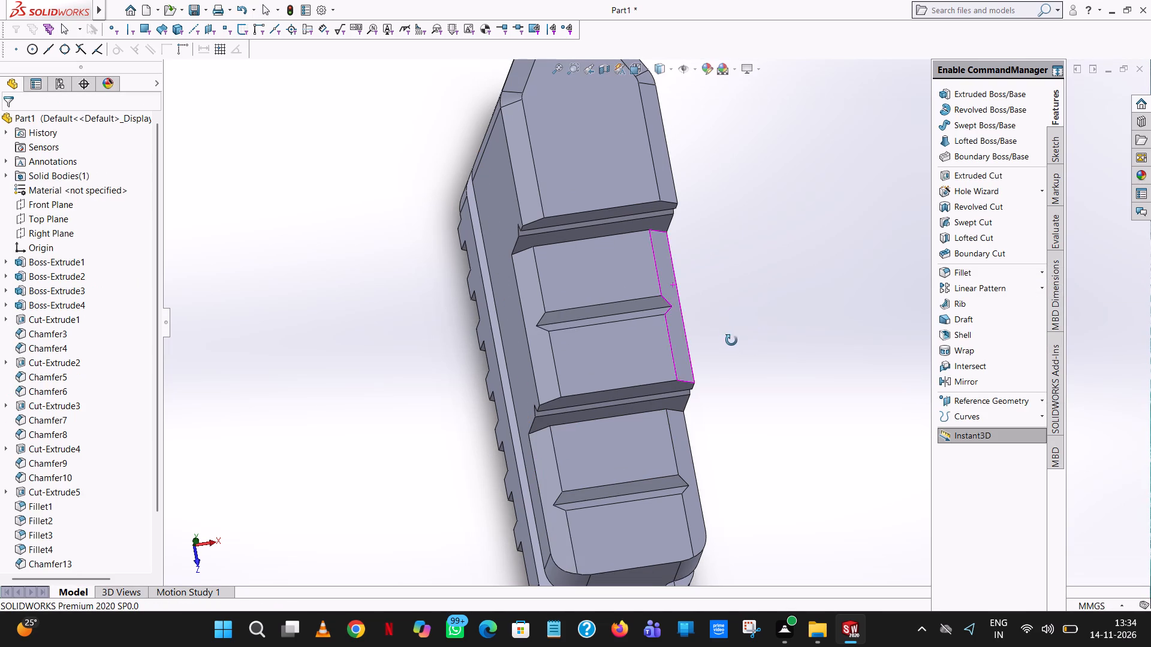
{"action": "middle_click_drag", "start_coordinate": [731, 340], "coordinate": [743, 164]}
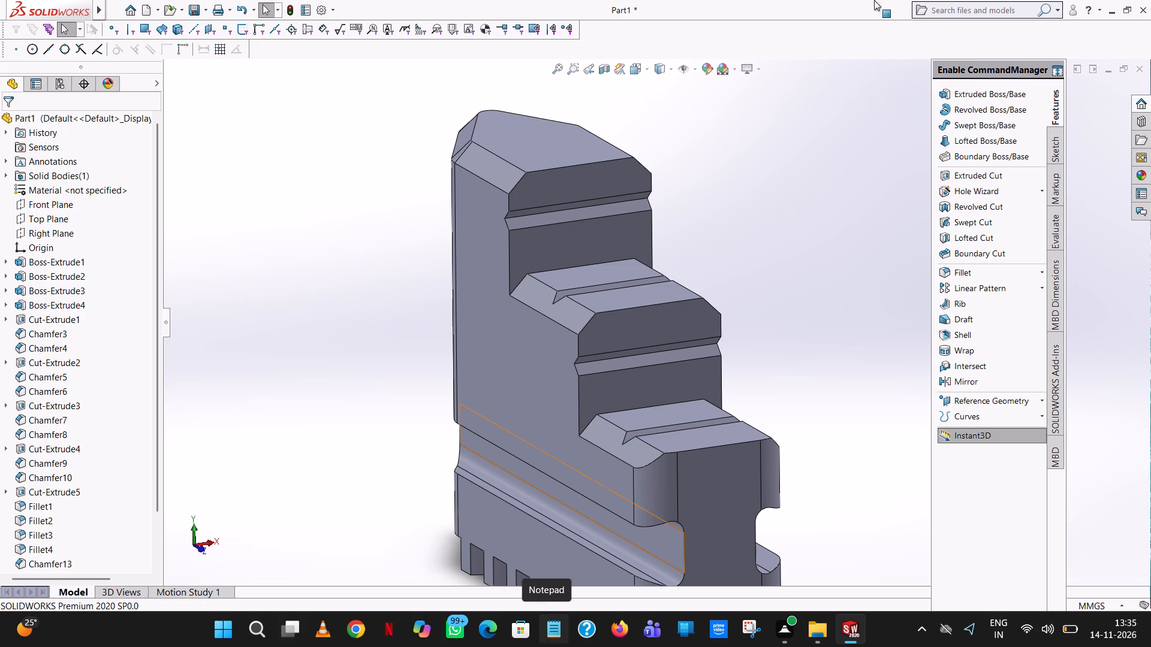
{"action": "scroll", "coordinate": [740, 206], "scroll_direction": "up", "scroll_amount": 2}
{"action": "middle_click_drag", "start_coordinate": [741, 205], "coordinate": [843, 135]}
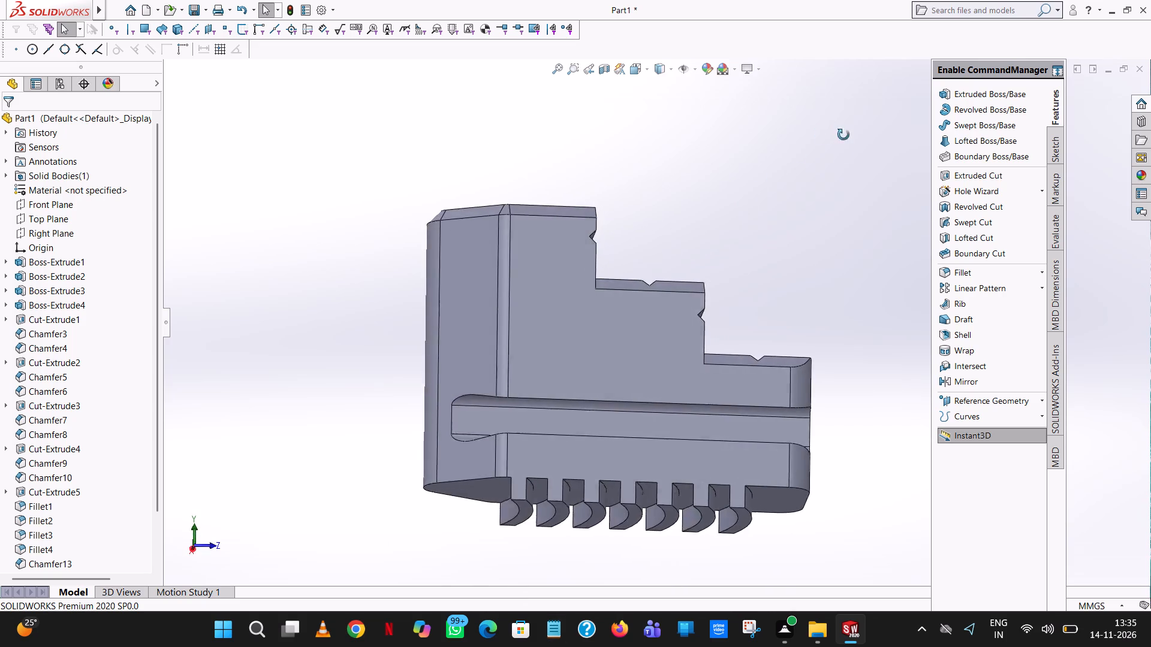
{"action": "middle_click_drag", "start_coordinate": [843, 135], "coordinate": [843, 255]}
{"action": "scroll", "coordinate": [843, 255], "scroll_direction": "up", "scroll_amount": 1}
{"action": "scroll", "coordinate": [474, 337], "scroll_direction": "down", "scroll_amount": 5}
{"action": "middle_click_drag", "start_coordinate": [587, 298], "coordinate": [728, 376]}
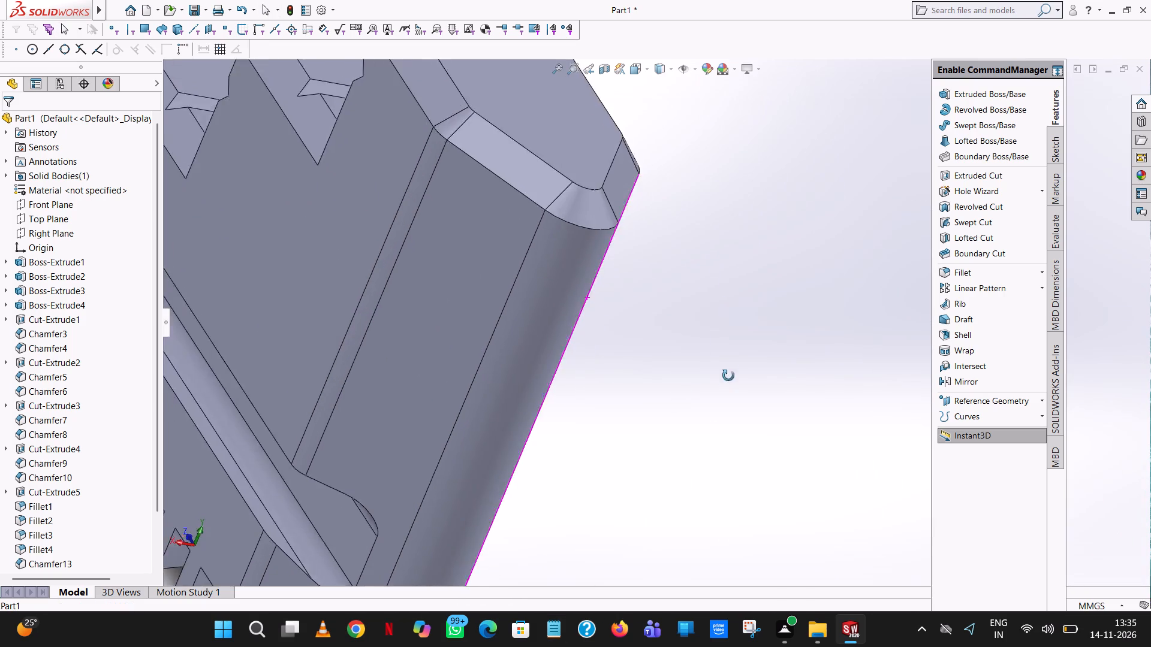
{"action": "middle_click_drag", "start_coordinate": [728, 376], "coordinate": [704, 428]}
{"action": "scroll", "coordinate": [613, 241], "scroll_direction": "up", "scroll_amount": 4}
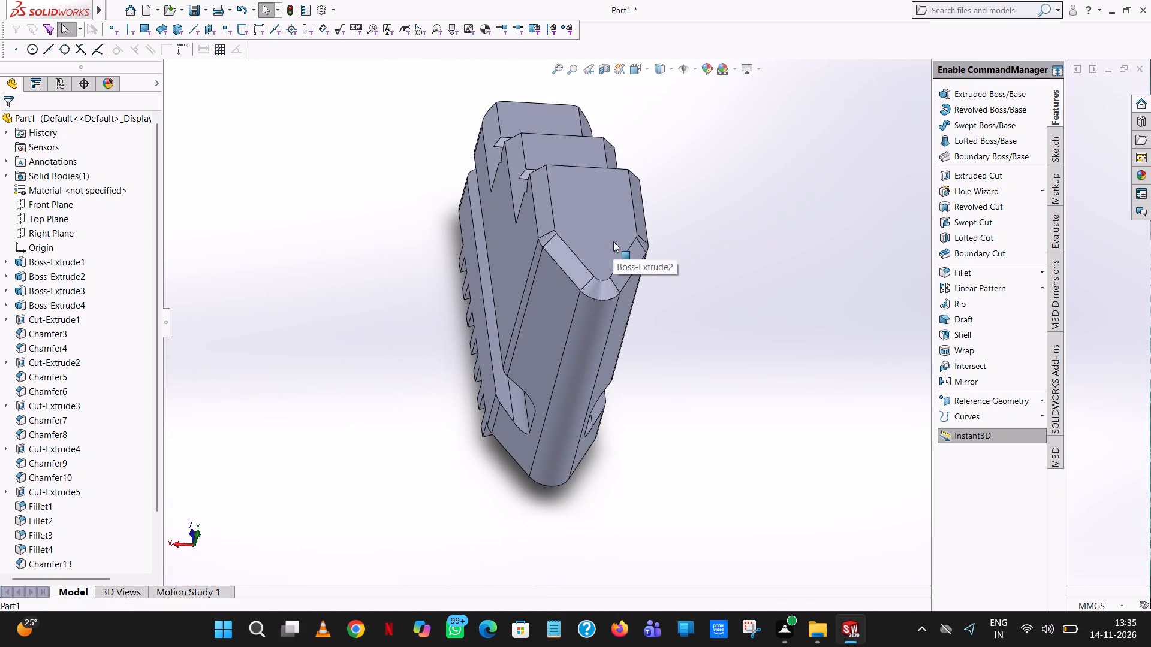
{"action": "scroll", "coordinate": [613, 241], "scroll_direction": "up", "scroll_amount": 4}
{"action": "scroll", "coordinate": [615, 244], "scroll_direction": "down", "scroll_amount": 3}
{"action": "middle_click_drag", "start_coordinate": [650, 262], "coordinate": [953, 536]}
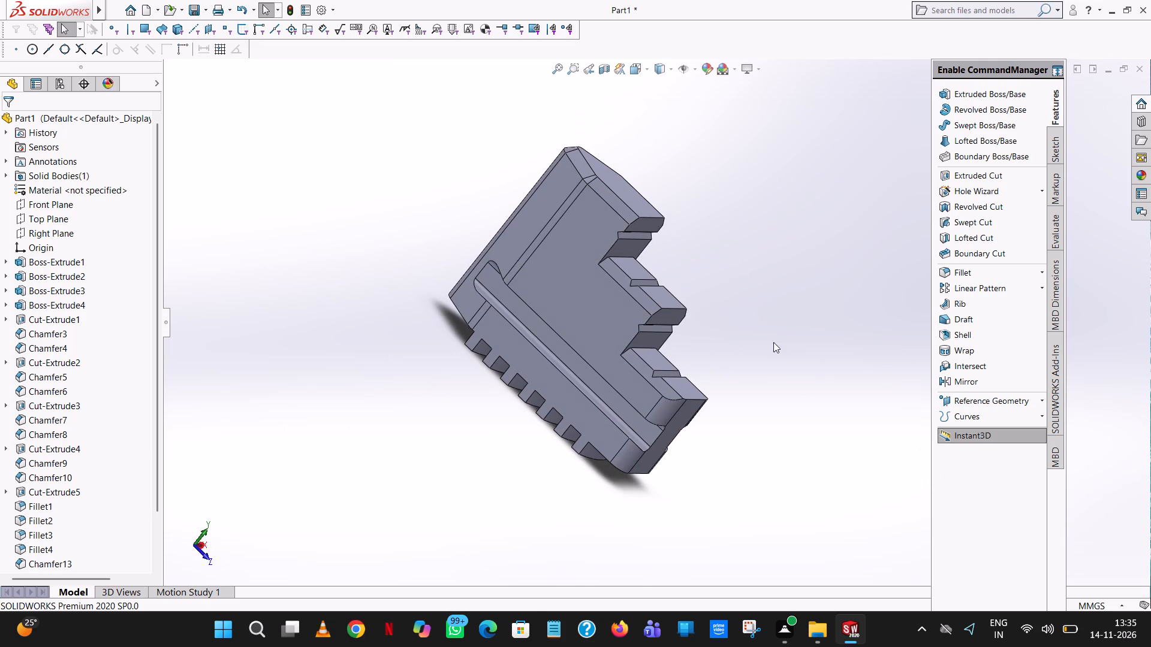
{"action": "middle_click_drag", "start_coordinate": [776, 381], "coordinate": [415, 111]}
{"action": "scroll", "coordinate": [670, 343], "scroll_direction": "up", "scroll_amount": 1}
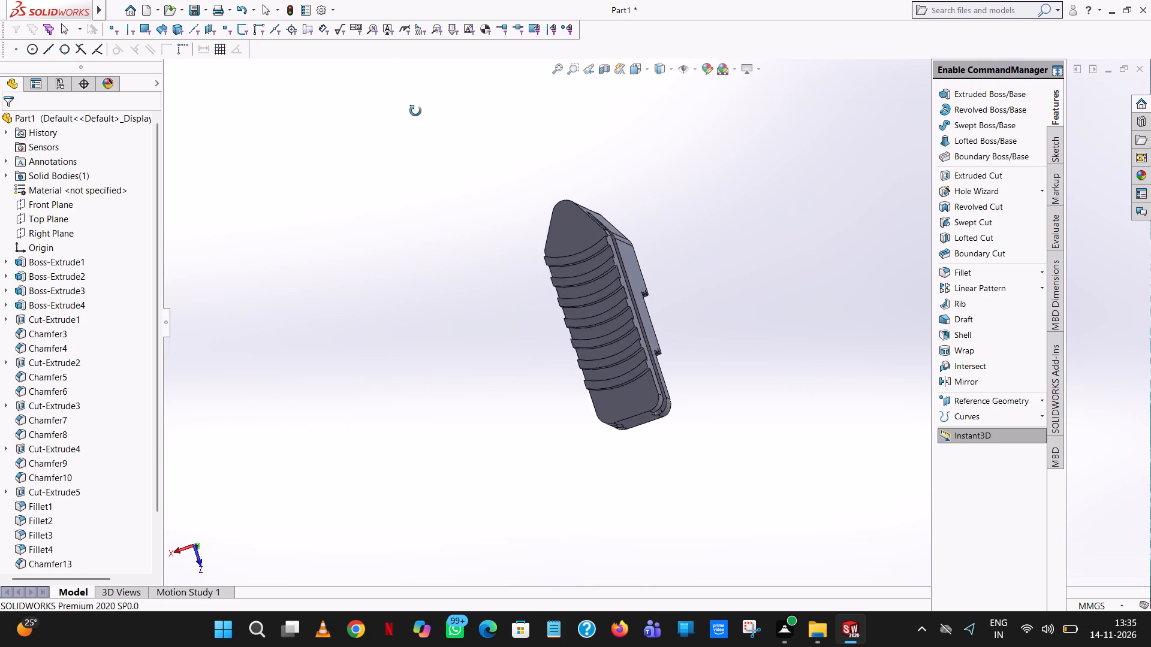
{"action": "middle_click_drag", "start_coordinate": [415, 111], "coordinate": [431, 114]}
{"action": "scroll", "coordinate": [452, 129], "scroll_direction": "up", "scroll_amount": 2}
{"action": "scroll", "coordinate": [665, 315], "scroll_direction": "down", "scroll_amount": 10}
{"action": "middle_click_drag", "start_coordinate": [663, 318], "coordinate": [781, 200]}
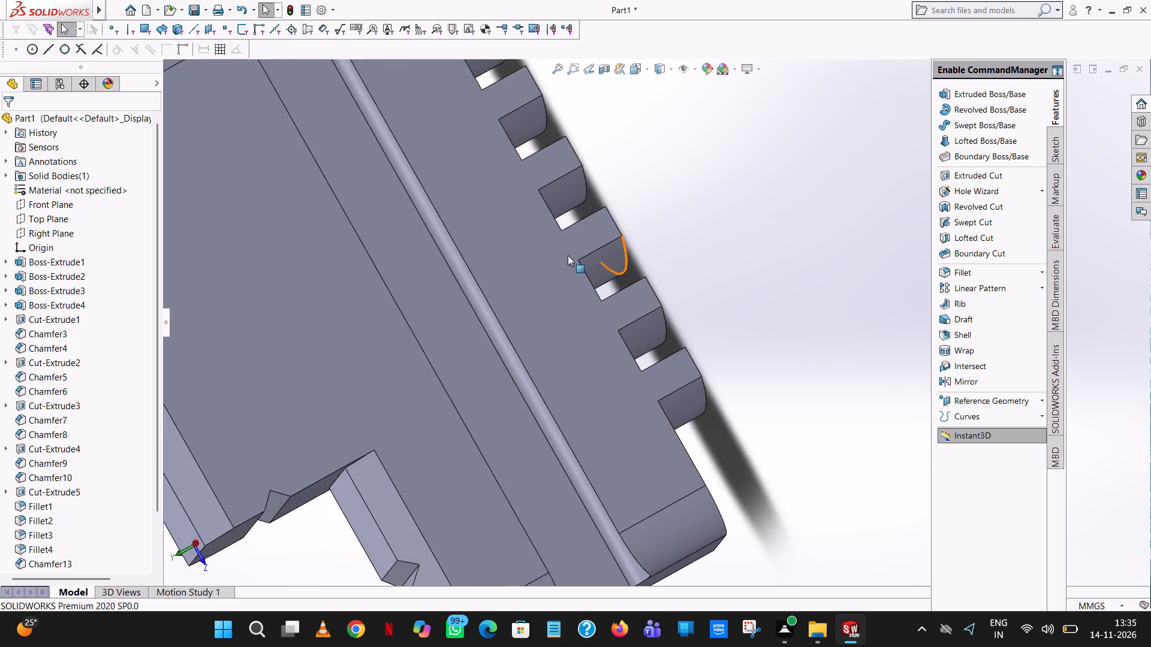
{"action": "scroll", "coordinate": [568, 255], "scroll_direction": "up", "scroll_amount": 5}
{"action": "middle_click_drag", "start_coordinate": [580, 258], "coordinate": [662, 190]}
{"action": "scroll", "coordinate": [662, 190], "scroll_direction": "up", "scroll_amount": 2}
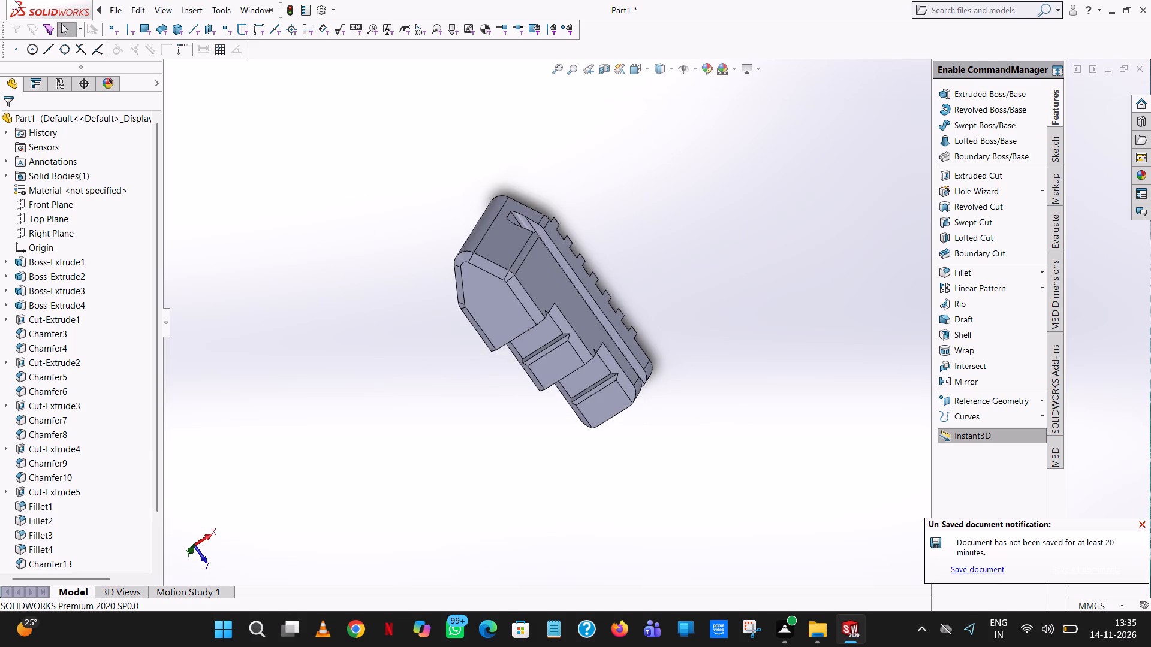
{"action": "left_click", "coordinate": [648, 243]}
{"action": "middle_click_drag", "start_coordinate": [649, 244], "coordinate": [676, 198]}
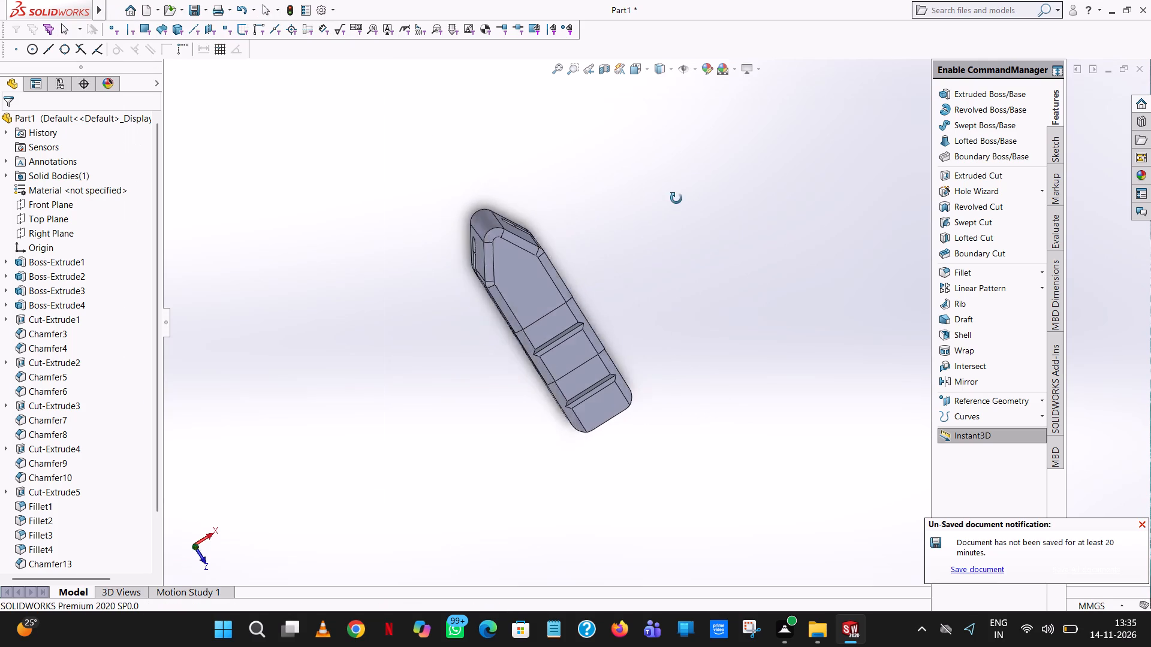
{"action": "middle_click_drag", "start_coordinate": [676, 198], "coordinate": [837, 222]}
{"action": "scroll", "coordinate": [703, 159], "scroll_direction": "up", "scroll_amount": 1}
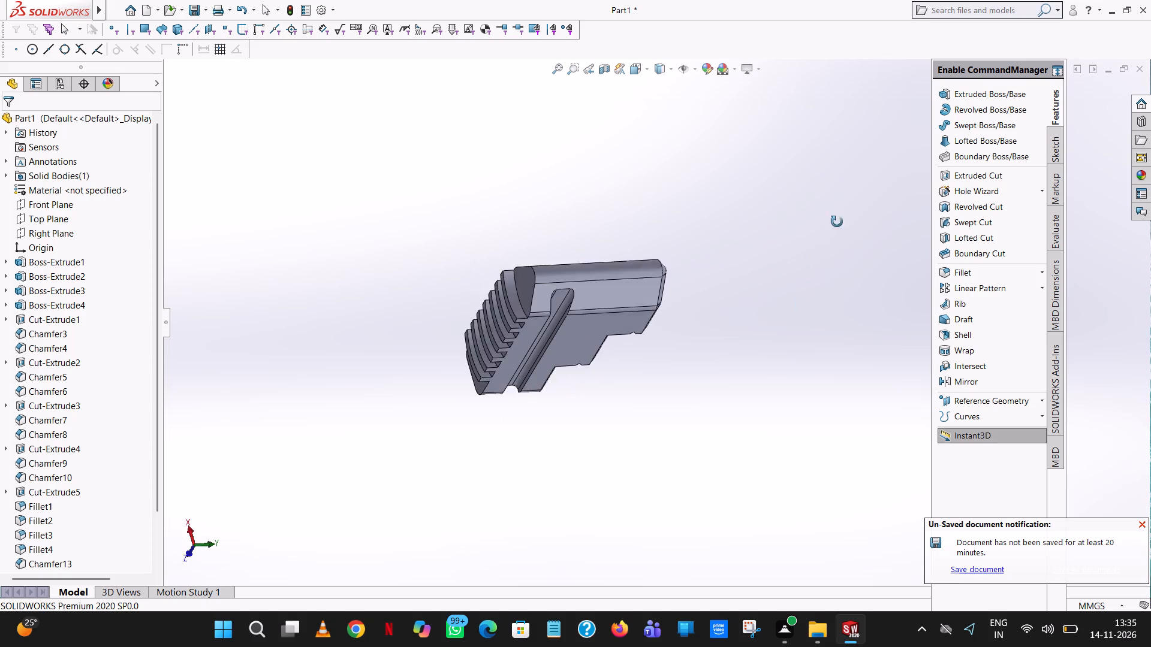
{"action": "middle_click_drag", "start_coordinate": [837, 222], "coordinate": [860, 170]}
{"action": "scroll", "coordinate": [559, 251], "scroll_direction": "down", "scroll_amount": 2}
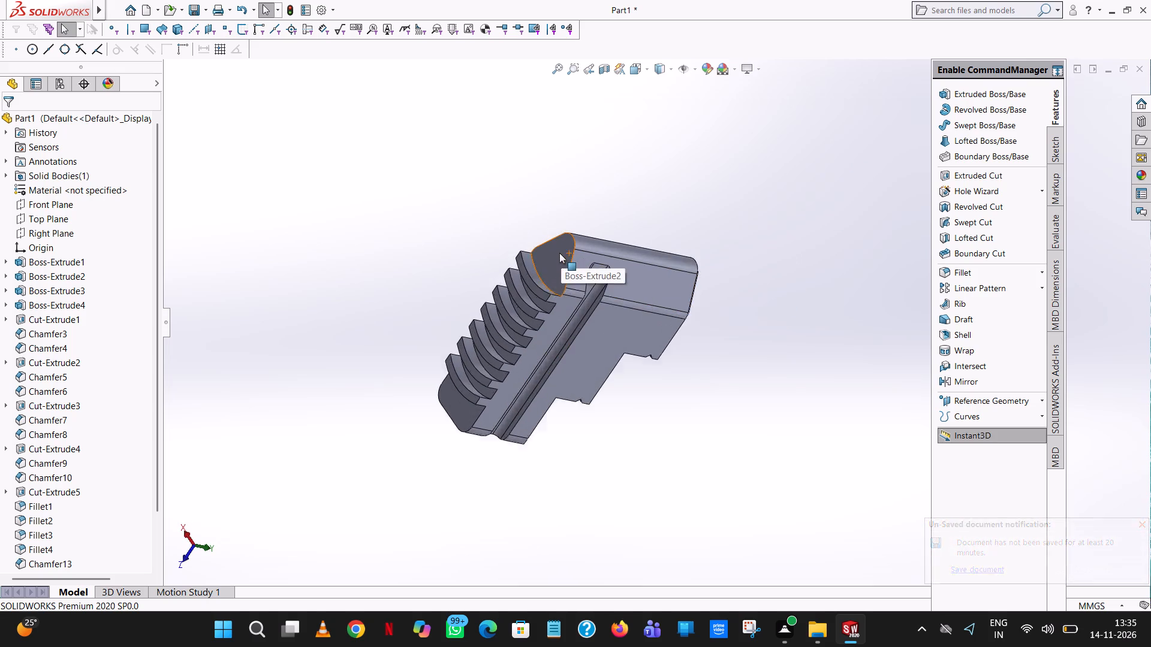
{"action": "scroll", "coordinate": [559, 253], "scroll_direction": "down", "scroll_amount": 6}
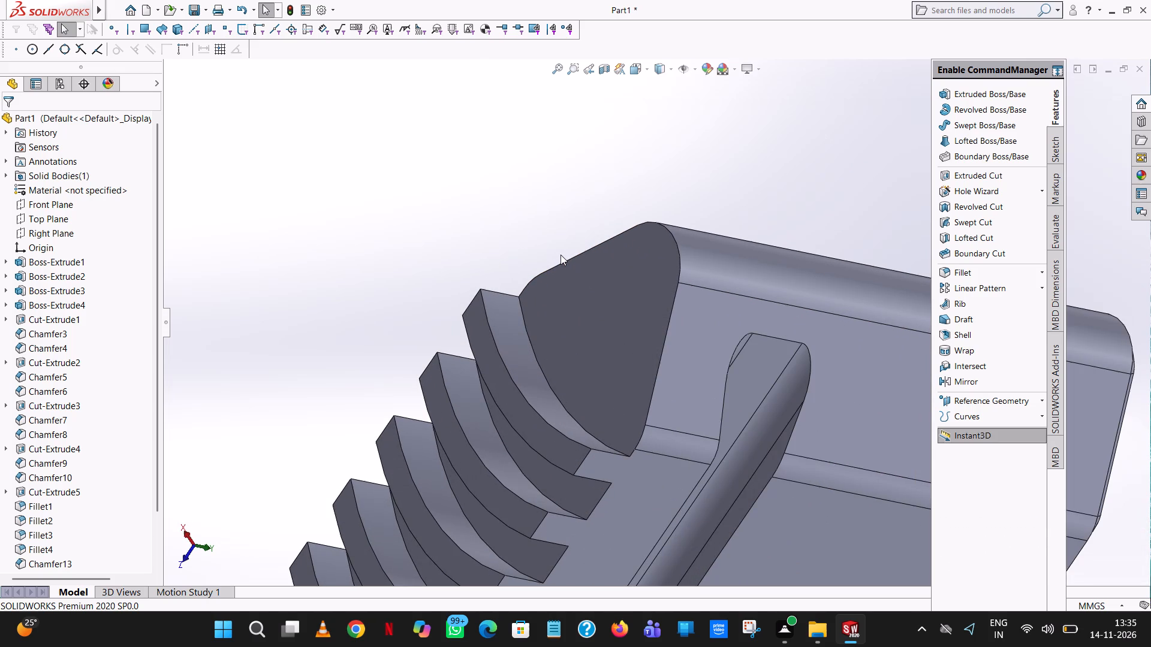
{"action": "scroll", "coordinate": [671, 390], "scroll_direction": "up", "scroll_amount": 7}
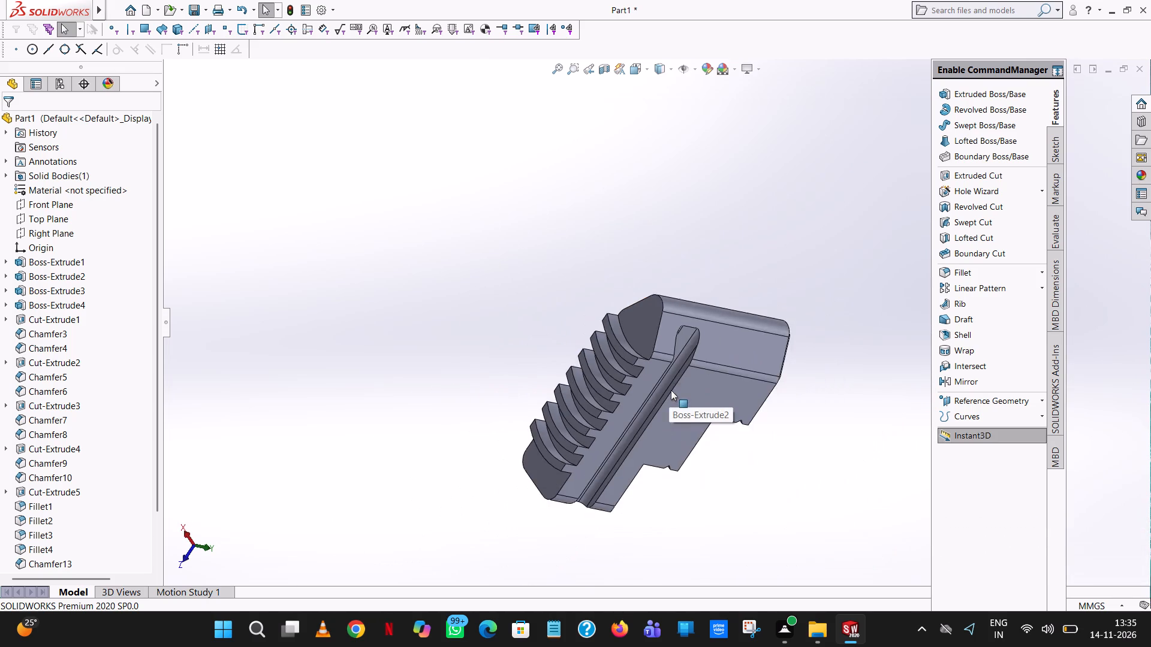
{"action": "middle_click_drag", "start_coordinate": [671, 390], "coordinate": [733, 176]}
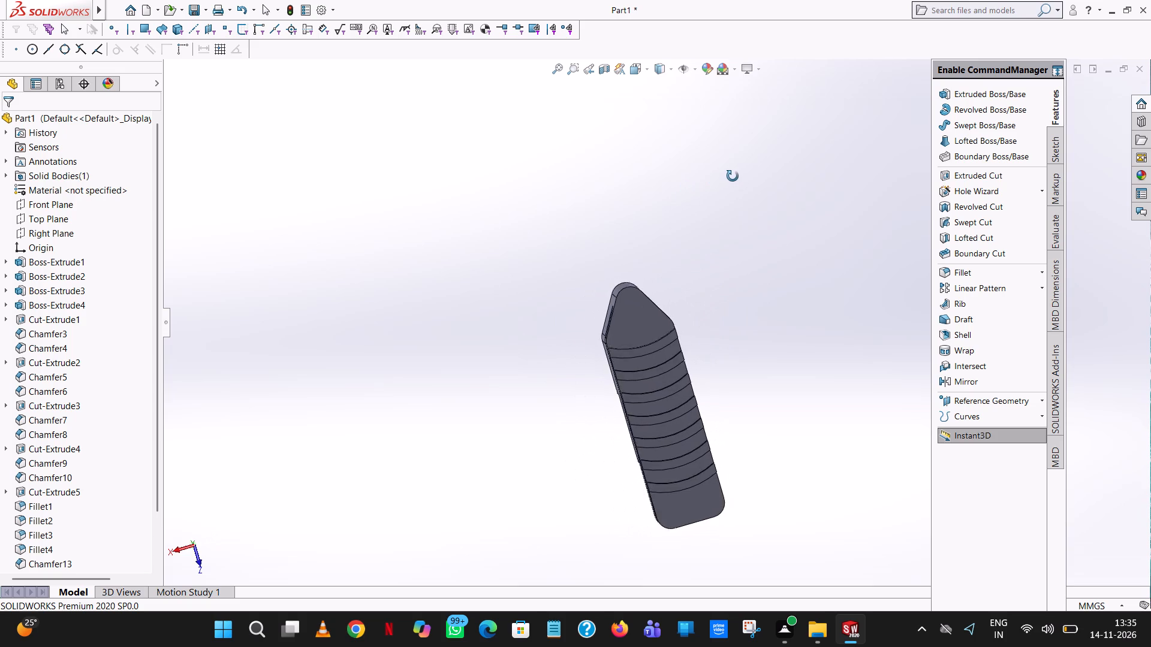
{"action": "middle_click_drag", "start_coordinate": [733, 176], "coordinate": [734, 123]}
{"action": "scroll", "coordinate": [734, 123], "scroll_direction": "up", "scroll_amount": 1}
{"action": "scroll", "coordinate": [693, 472], "scroll_direction": "down", "scroll_amount": 8}
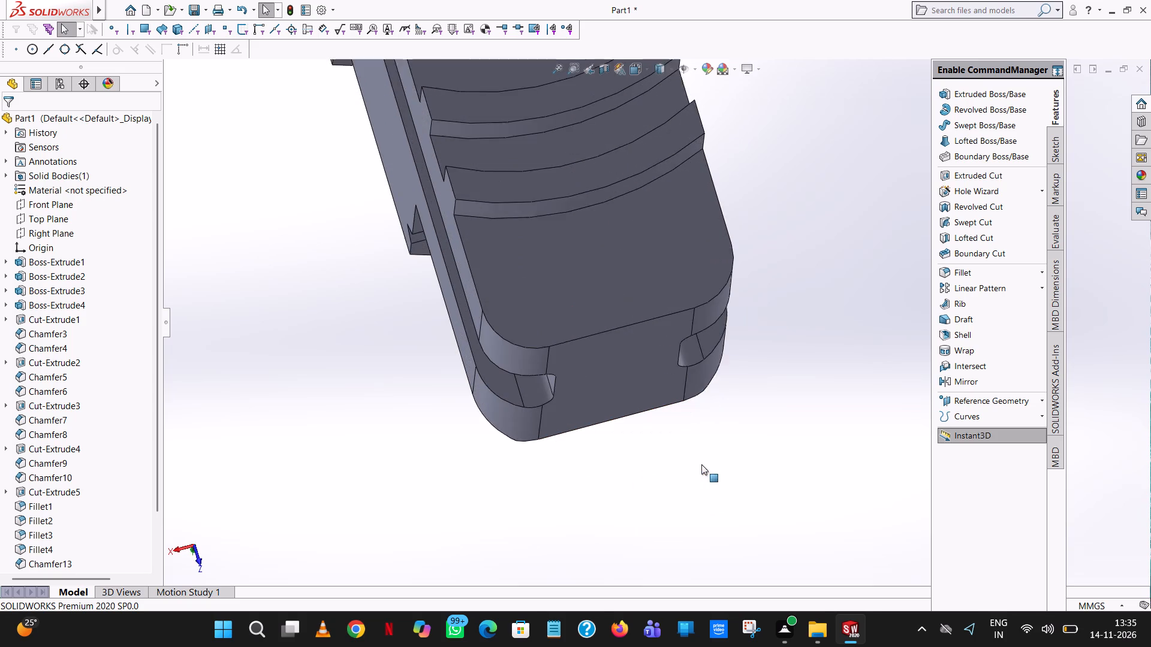
{"action": "scroll", "coordinate": [701, 464], "scroll_direction": "down", "scroll_amount": 1}
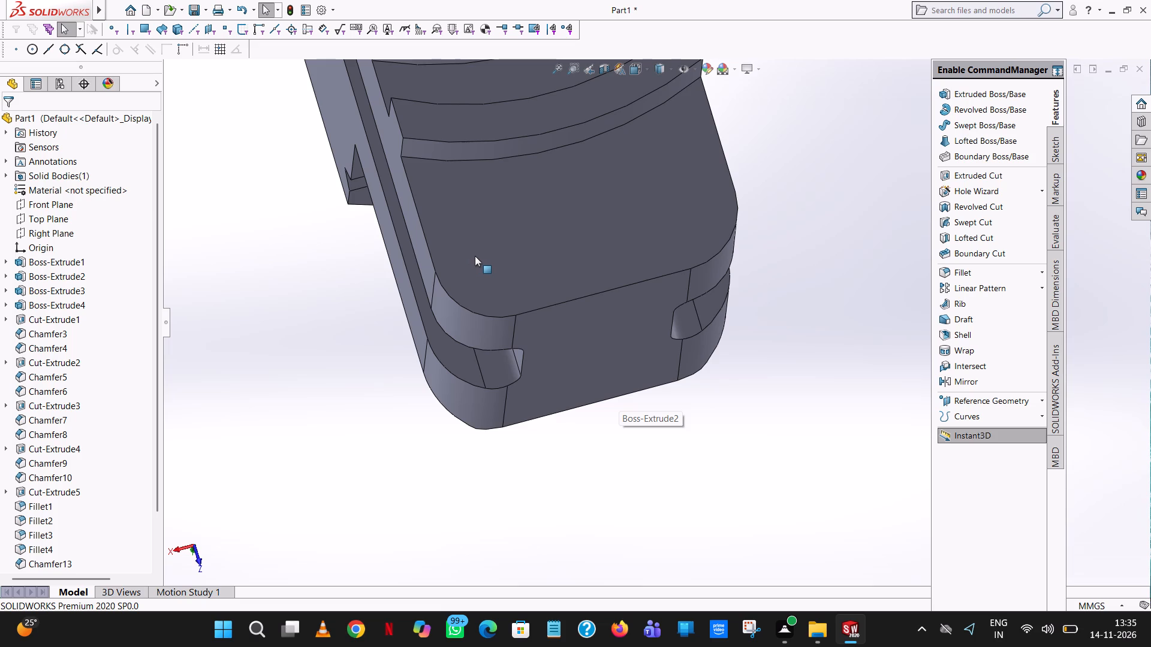
{"action": "scroll", "coordinate": [477, 259], "scroll_direction": "up", "scroll_amount": 8}
{"action": "middle_click_drag", "start_coordinate": [492, 262], "coordinate": [621, 234]}
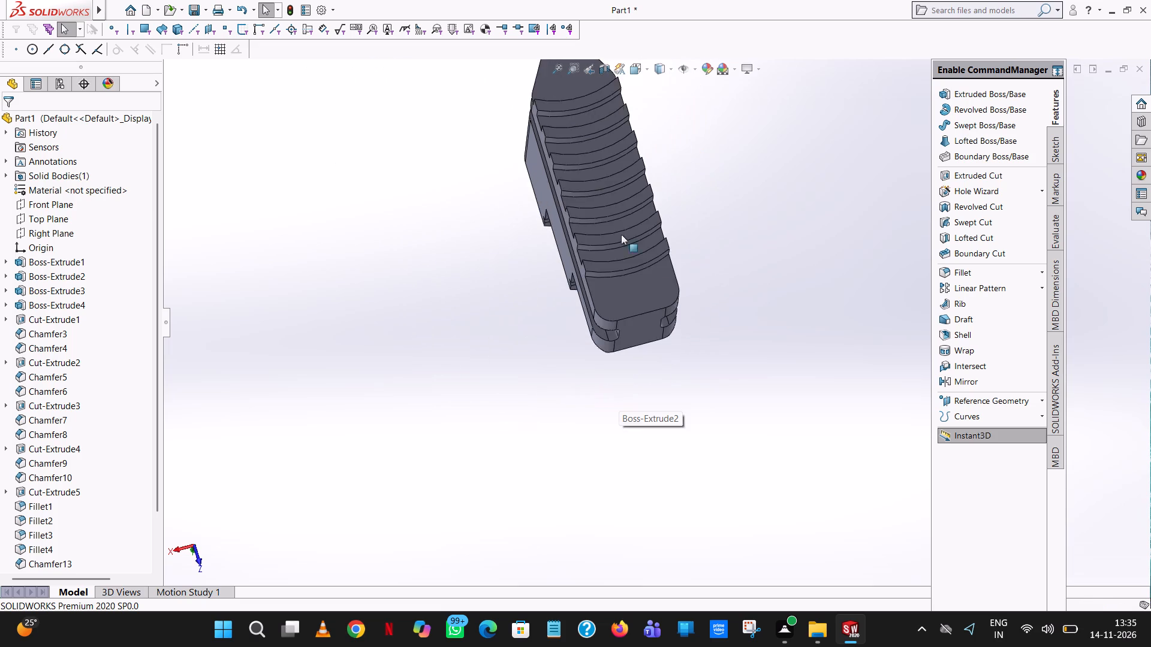
{"action": "middle_click_drag", "start_coordinate": [621, 234], "coordinate": [753, 174]}
{"action": "scroll", "coordinate": [626, 273], "scroll_direction": "up", "scroll_amount": 1}
{"action": "middle_click_drag", "start_coordinate": [626, 273], "coordinate": [674, 129]}
{"action": "scroll", "coordinate": [674, 129], "scroll_direction": "up", "scroll_amount": 1}
{"action": "middle_click_drag", "start_coordinate": [668, 152], "coordinate": [649, 222]}
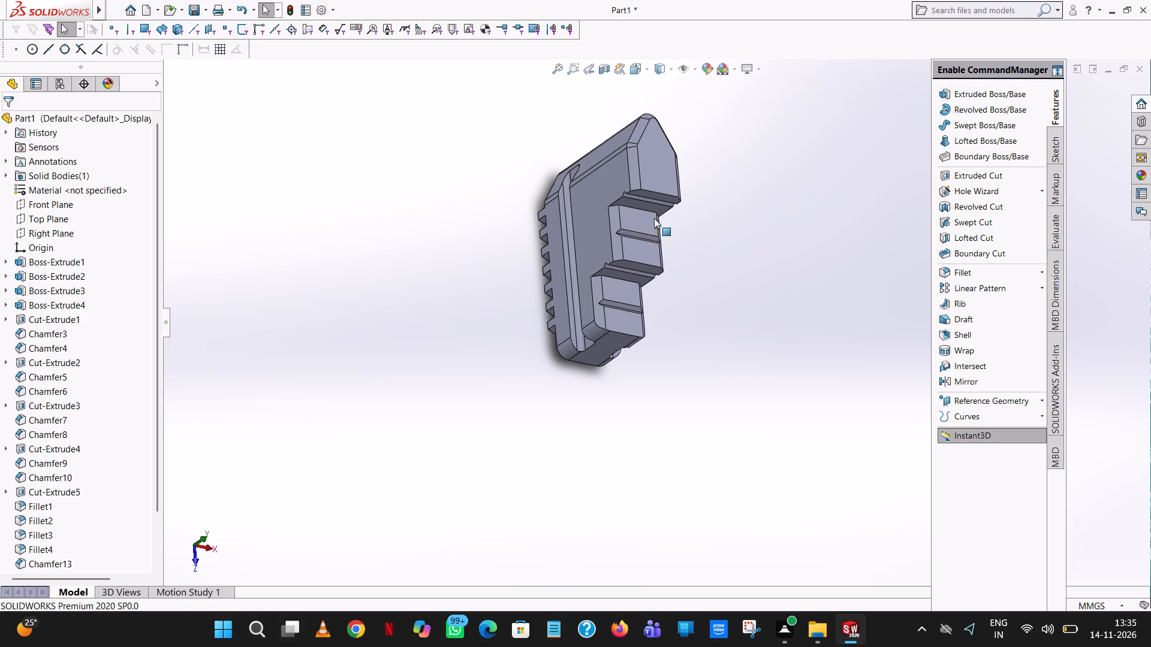
{"action": "scroll", "coordinate": [654, 218], "scroll_direction": "down", "scroll_amount": 6}
{"action": "scroll", "coordinate": [589, 312], "scroll_direction": "down", "scroll_amount": 5}
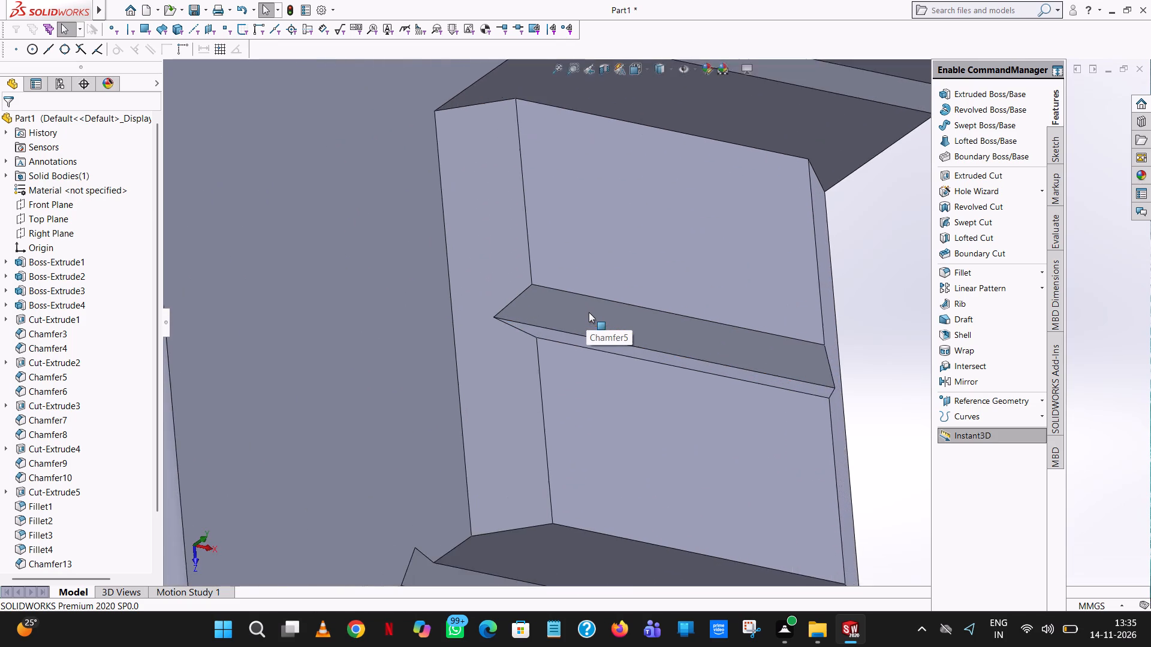
{"action": "scroll", "coordinate": [590, 312], "scroll_direction": "down", "scroll_amount": 1}
{"action": "scroll", "coordinate": [594, 312], "scroll_direction": "up", "scroll_amount": 8}
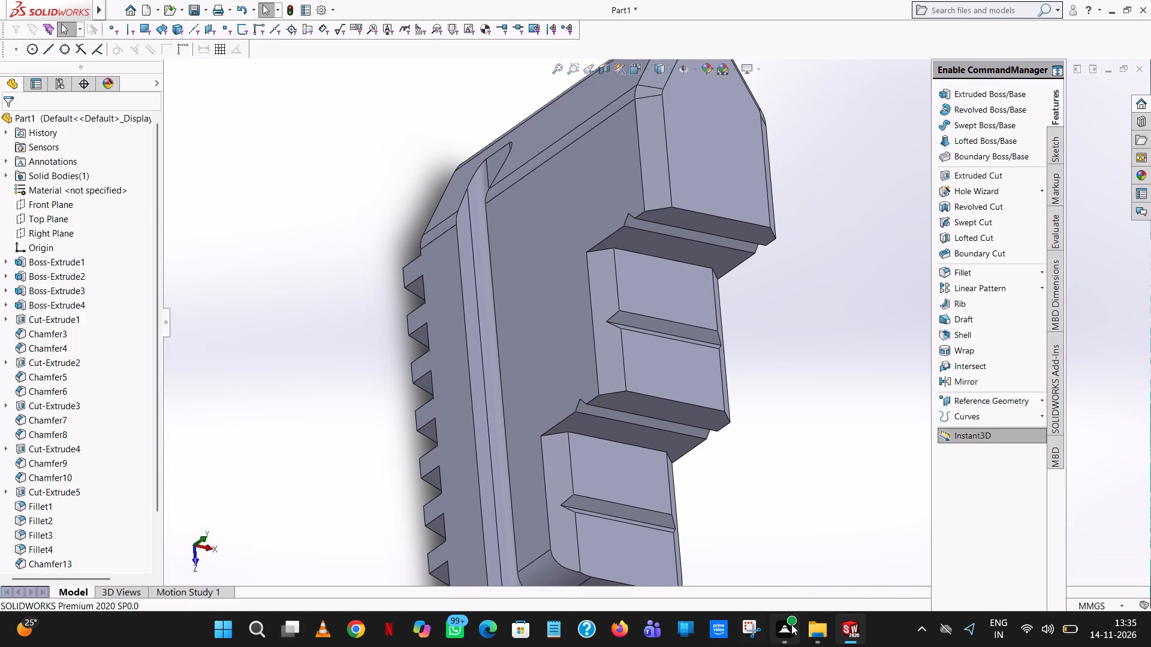
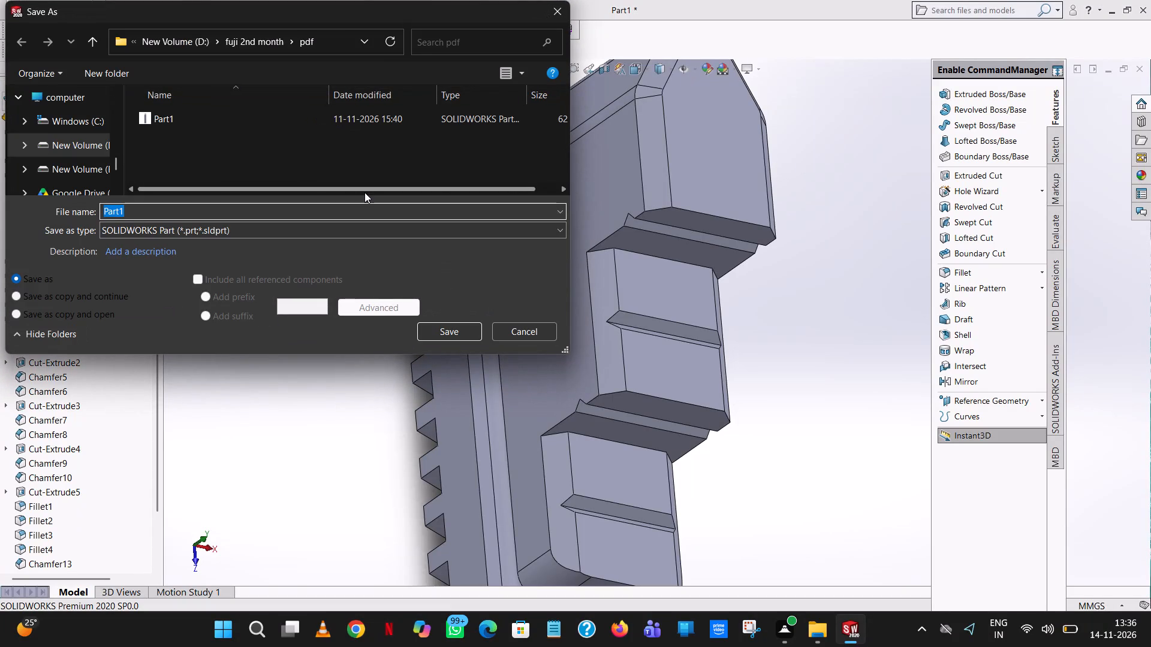
Begin naming the part file in the pdf folder, replacing the default file name with "steeped ".
{"action": "type", "text": "steeped"}
{"action": "key", "text": "space"}
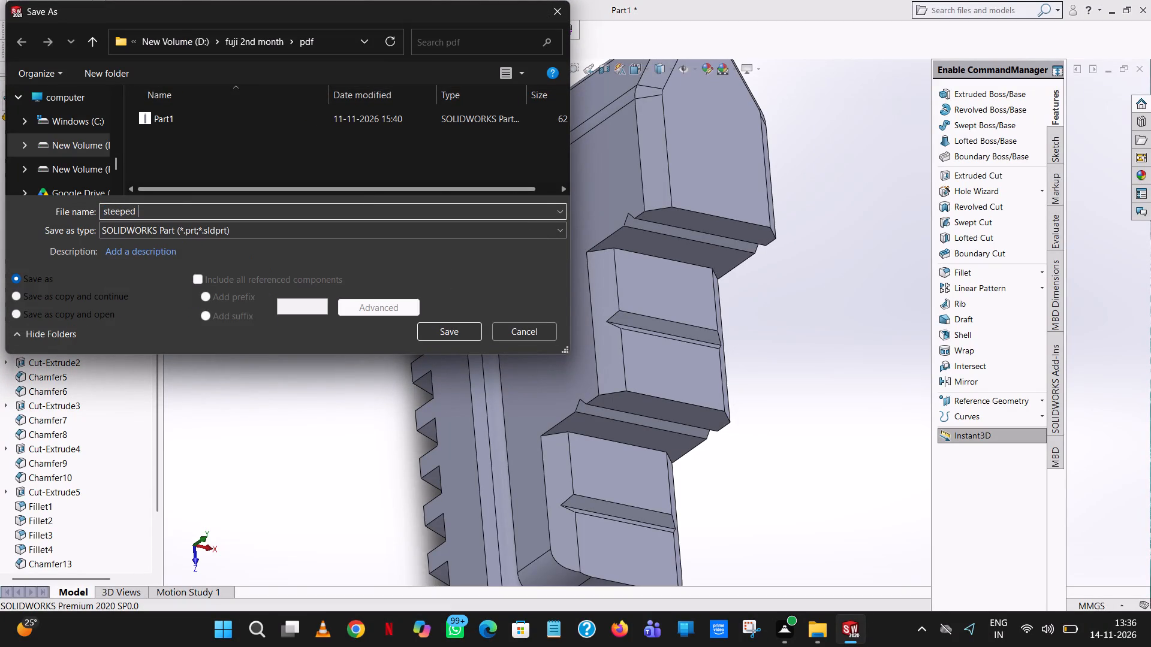
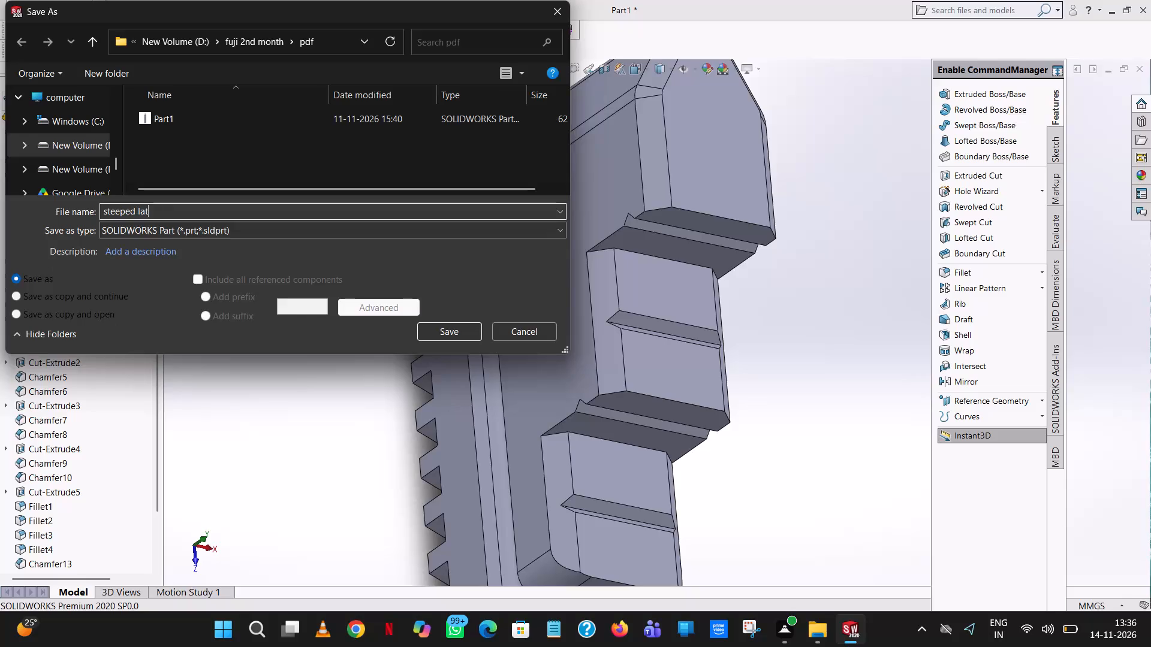
Continue the part's file name in the pdf folder so it reads "steeped lathe ".
{"action": "key", "text": "e"}
{"action": "key", "text": "space"}
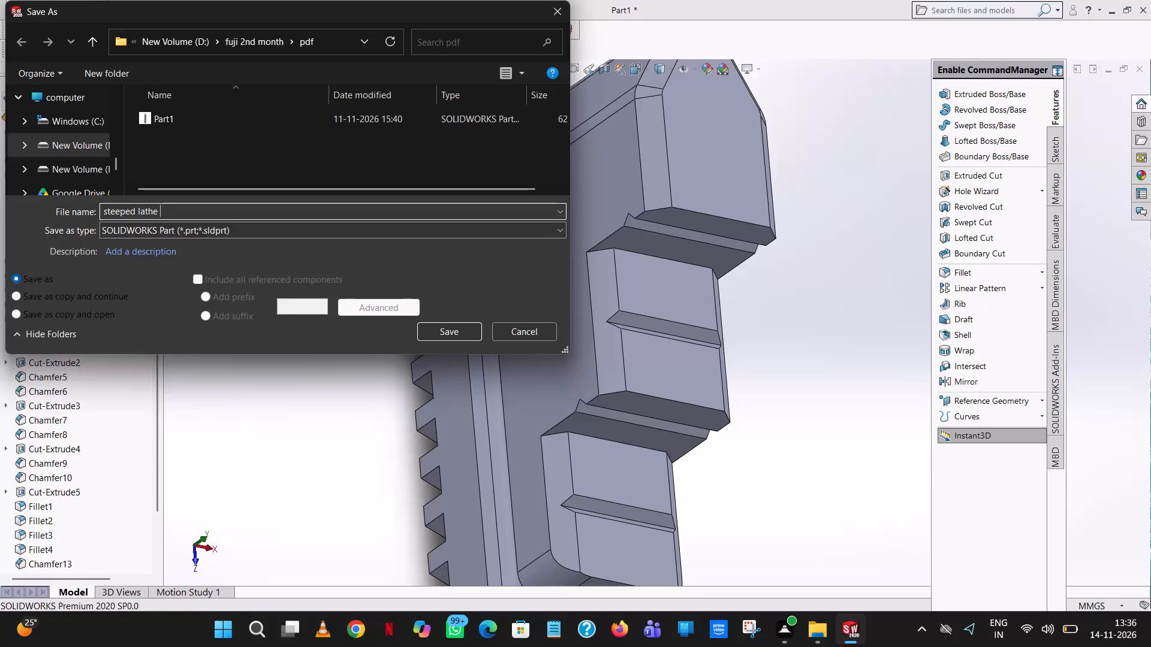
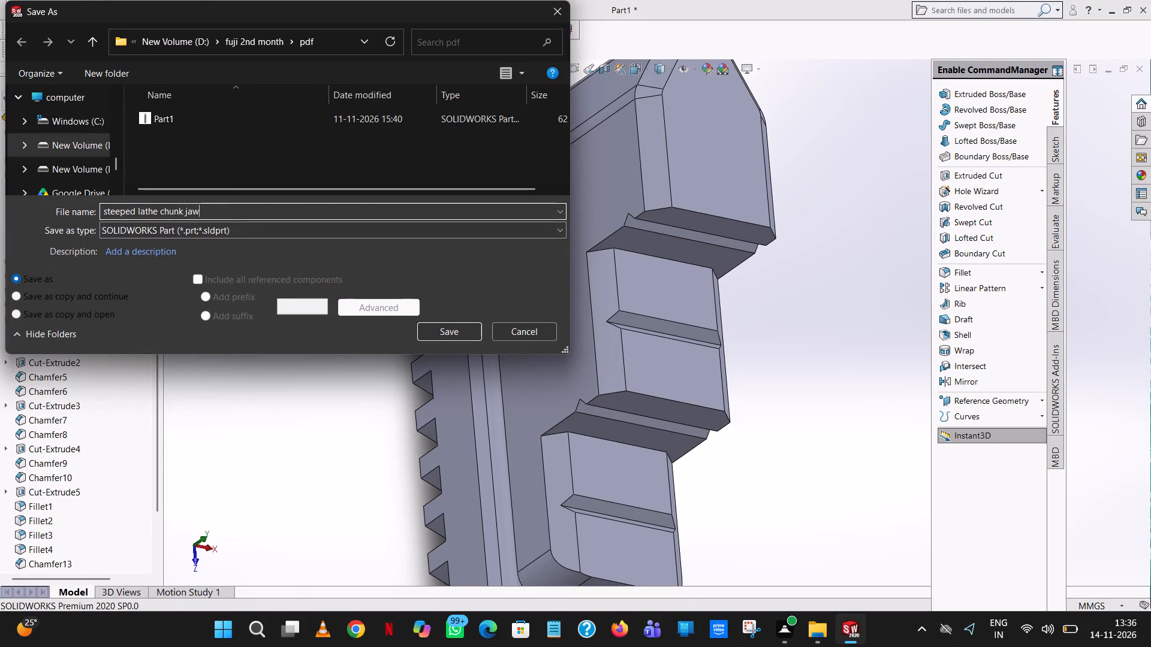
Copy the file name "steeped lathe chunk jaw" and save the part under it as an Adobe PDF in the pdf folder.
{"action": "left_click_drag", "start_coordinate": [209, 211], "coordinate": [68, 231]}
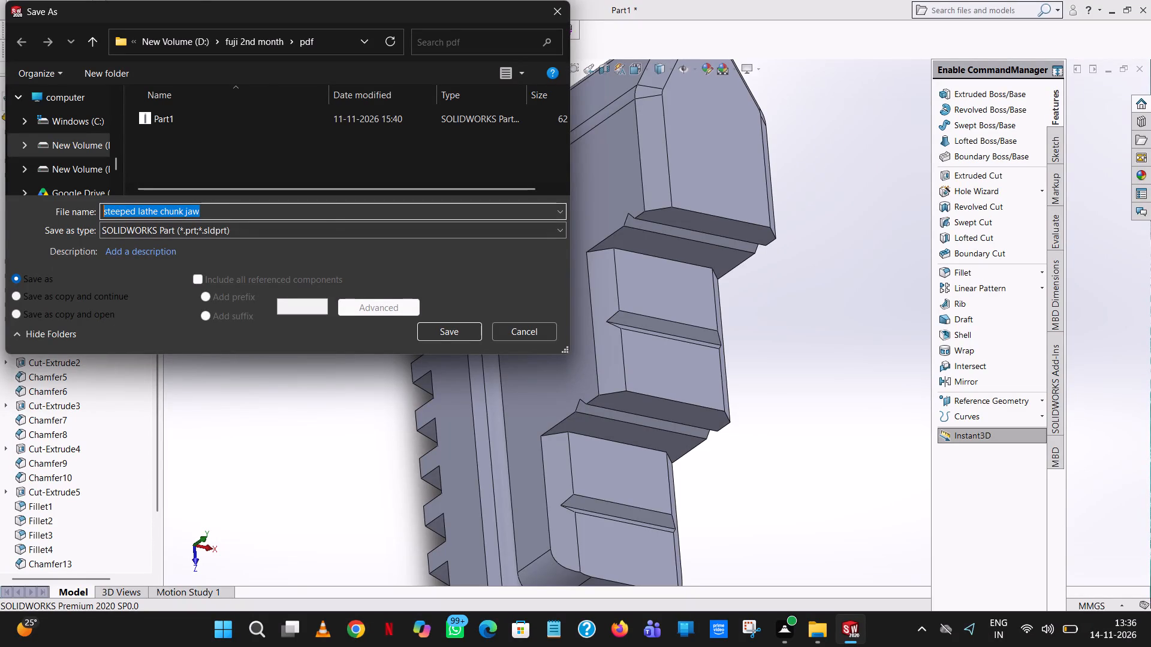
{"action": "right_click", "coordinate": [137, 209]}
{"action": "left_click", "coordinate": [178, 255]}
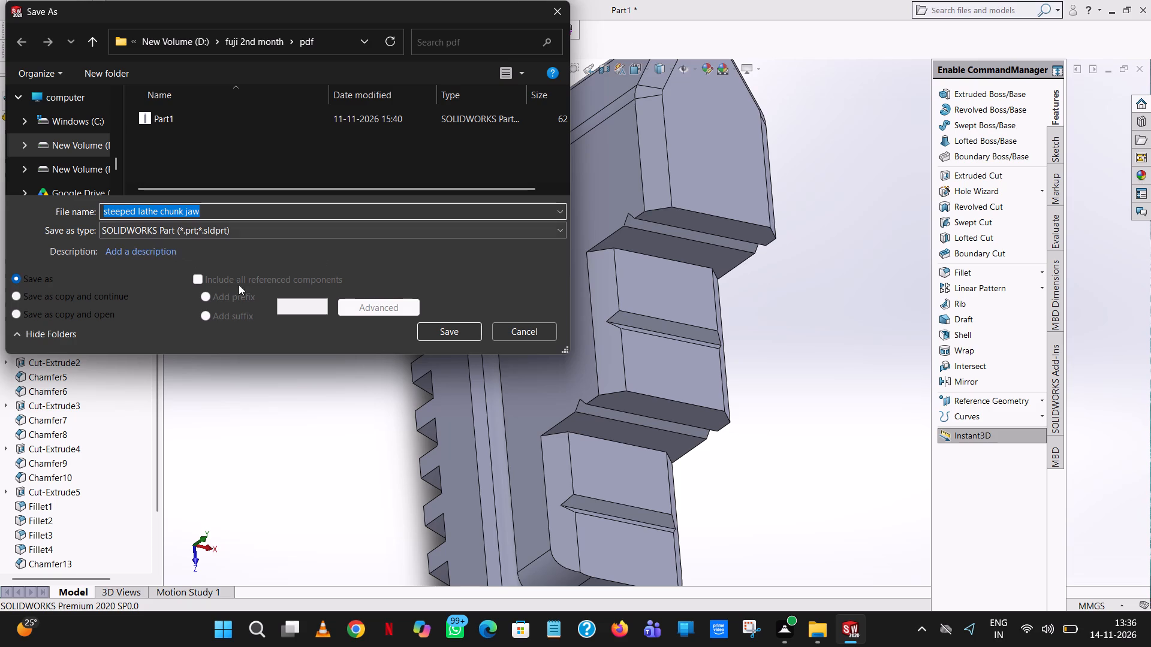
{"action": "left_click", "coordinate": [270, 225]}
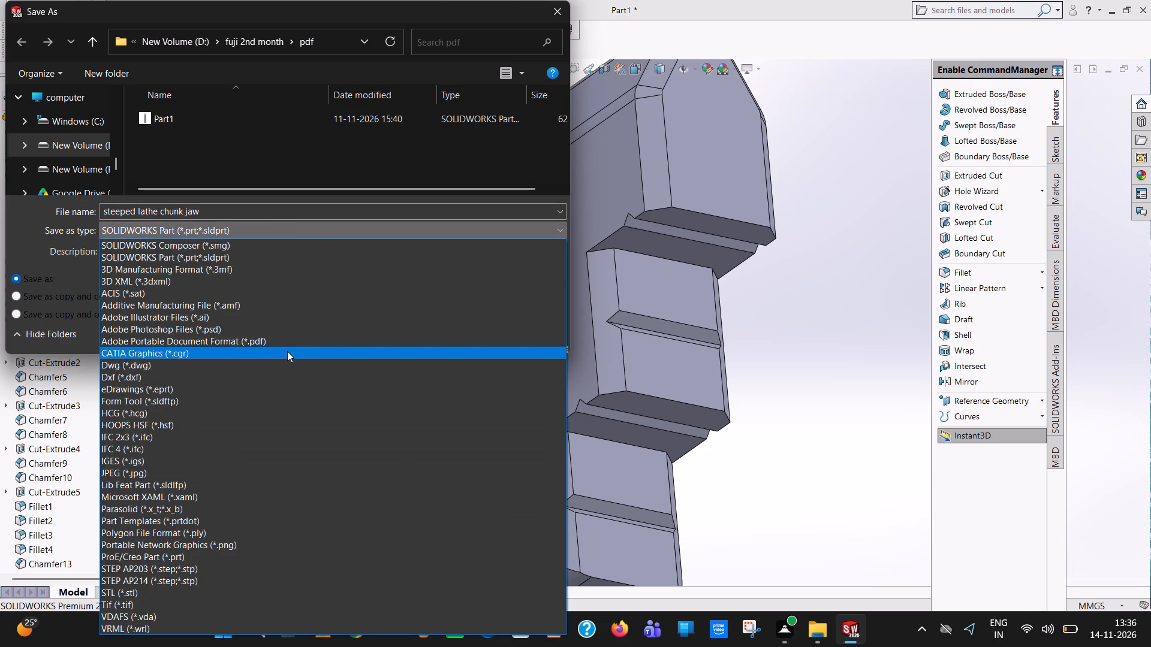
{"action": "left_click", "coordinate": [282, 344]}
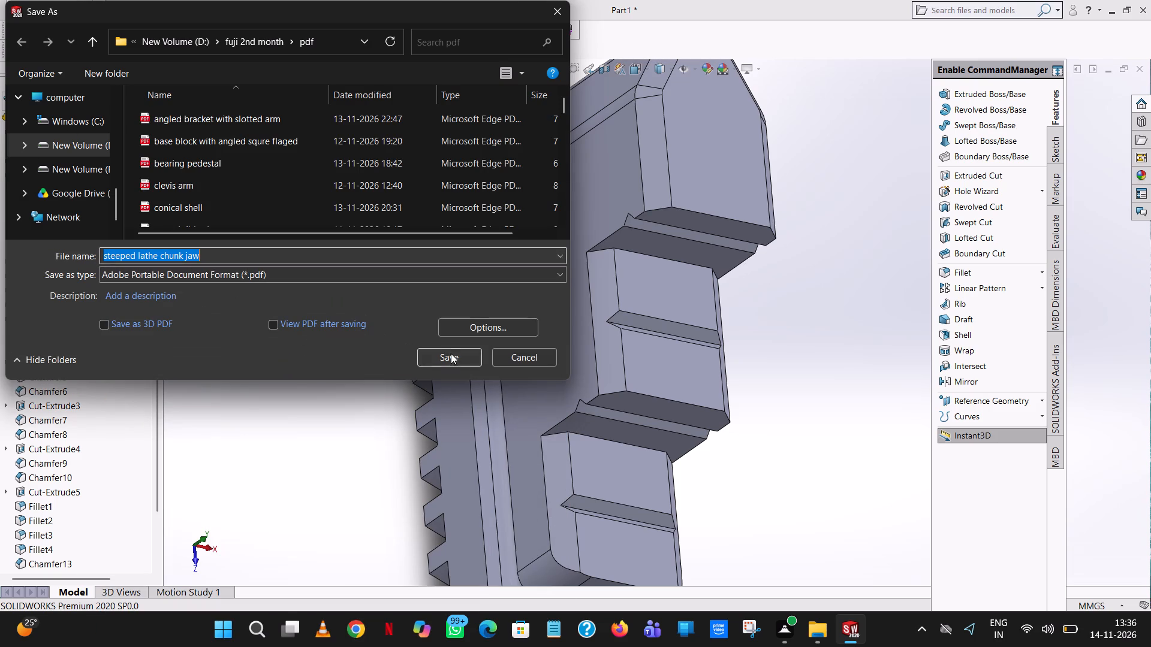
{"action": "left_click", "coordinate": [451, 353]}
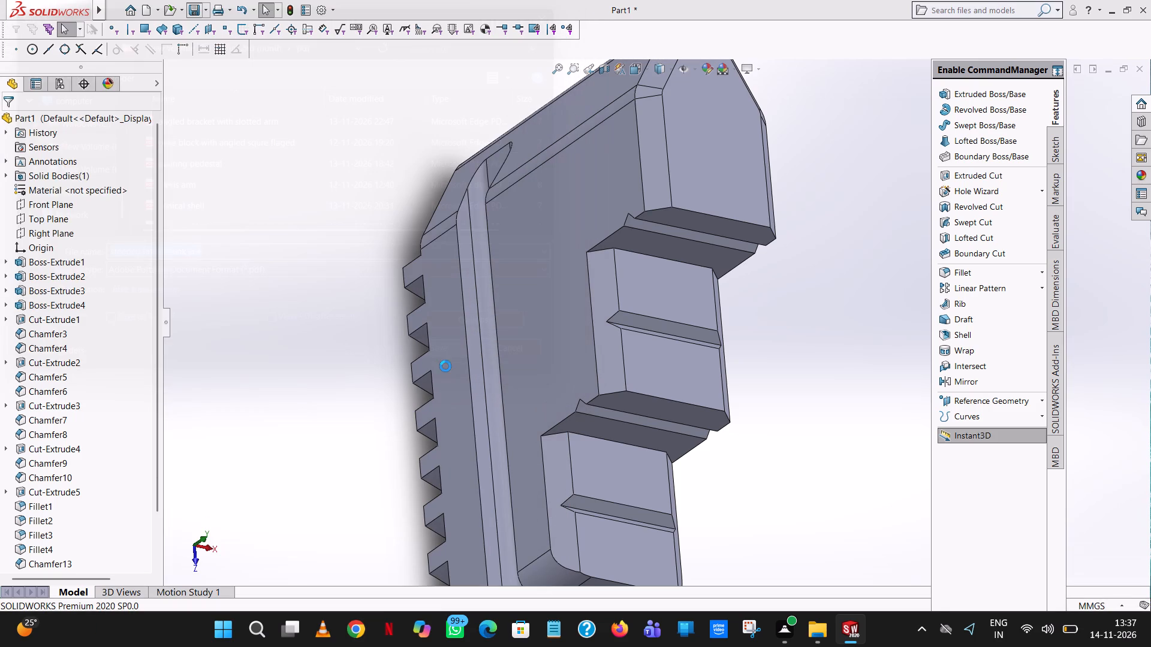
Save the model as a SOLIDWORKS Part in the design folder, reusing the copied name "steeped lathe chunk jaw".
{"action": "left_click", "coordinate": [205, 10]}
{"action": "left_click", "coordinate": [251, 42]}
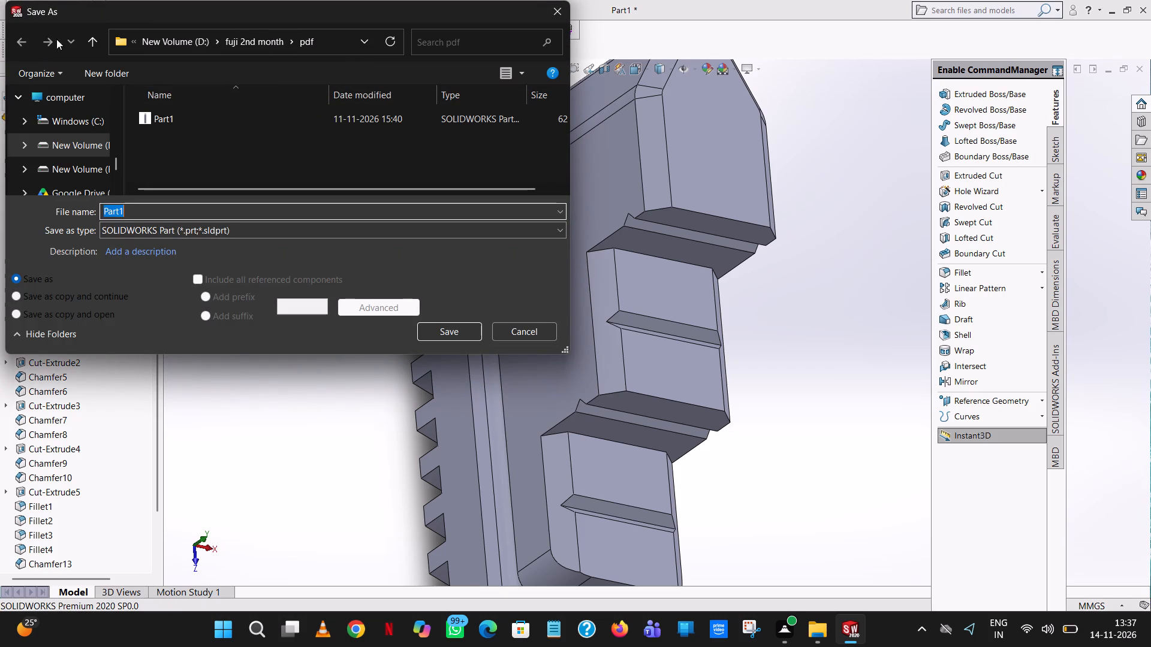
{"action": "left_click", "coordinate": [89, 46]}
{"action": "double_click", "coordinate": [185, 138]}
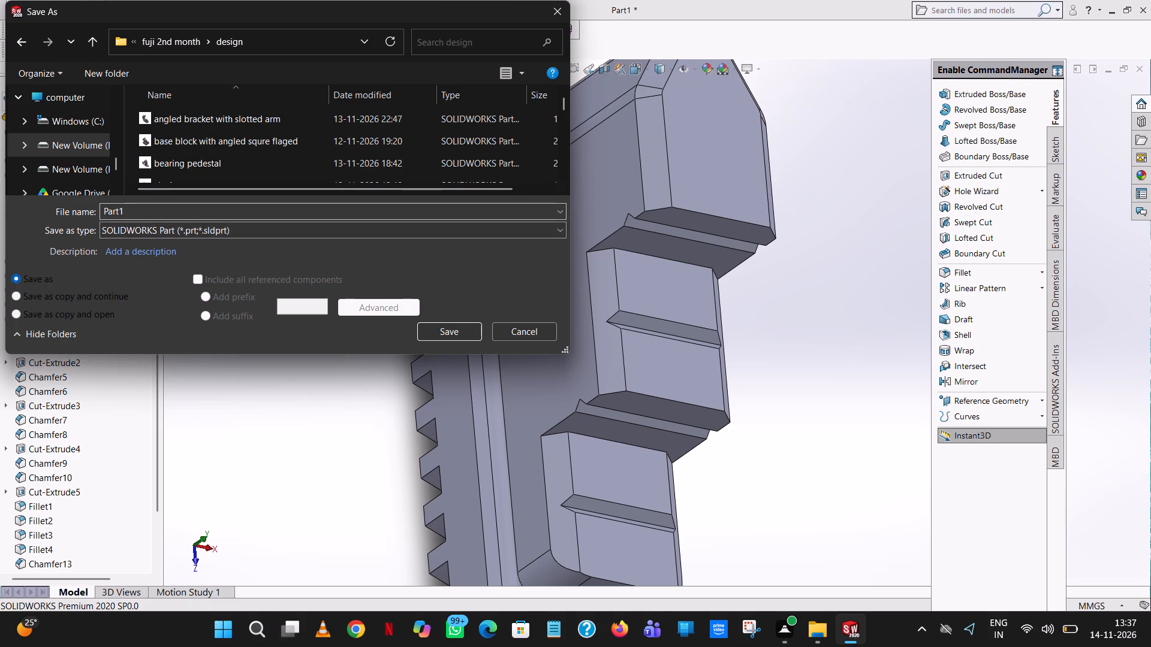
{"action": "left_click_drag", "start_coordinate": [141, 213], "coordinate": [55, 220]}
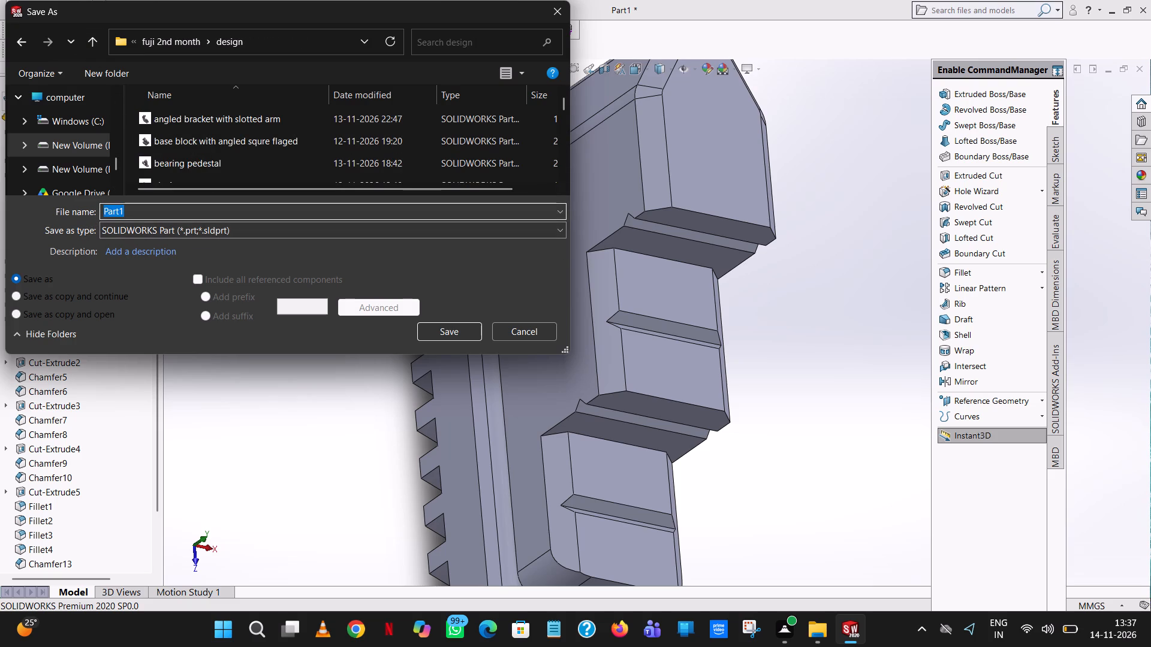
{"action": "right_click", "coordinate": [112, 211]}
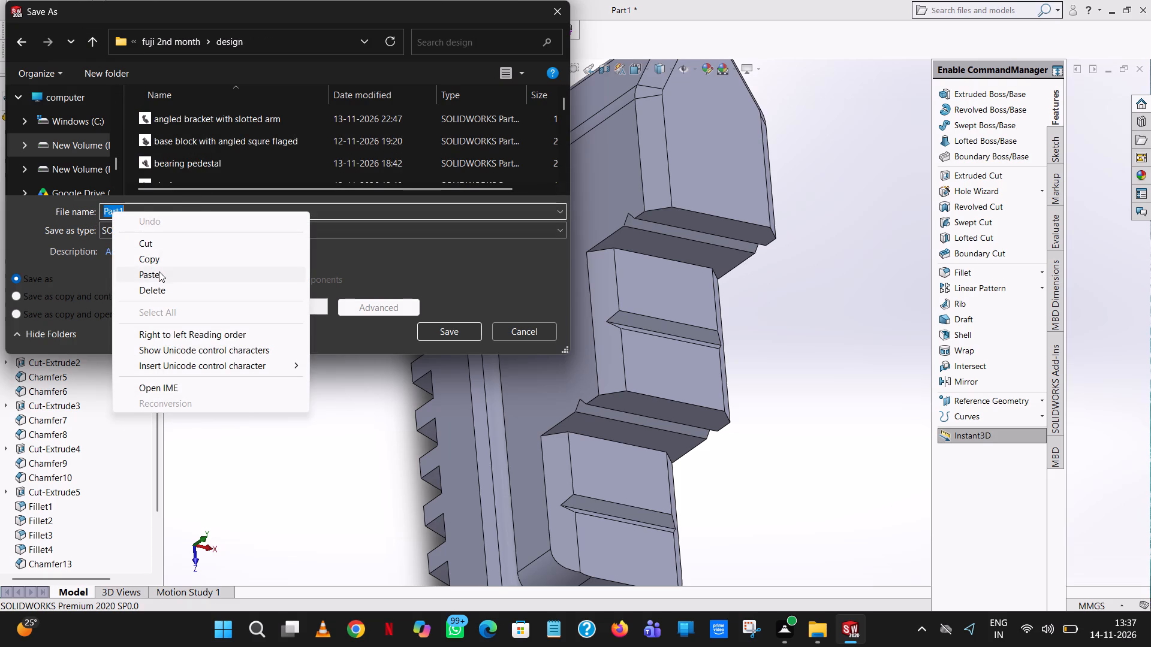
{"action": "left_click", "coordinate": [159, 271]}
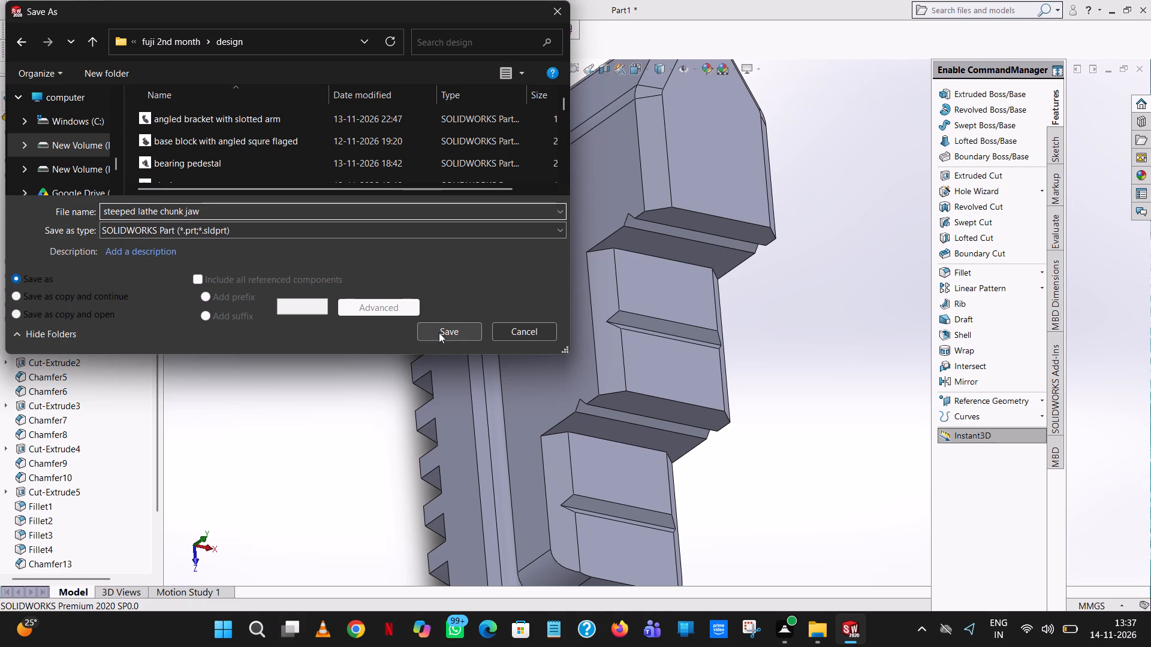
{"action": "left_click", "coordinate": [439, 332]}
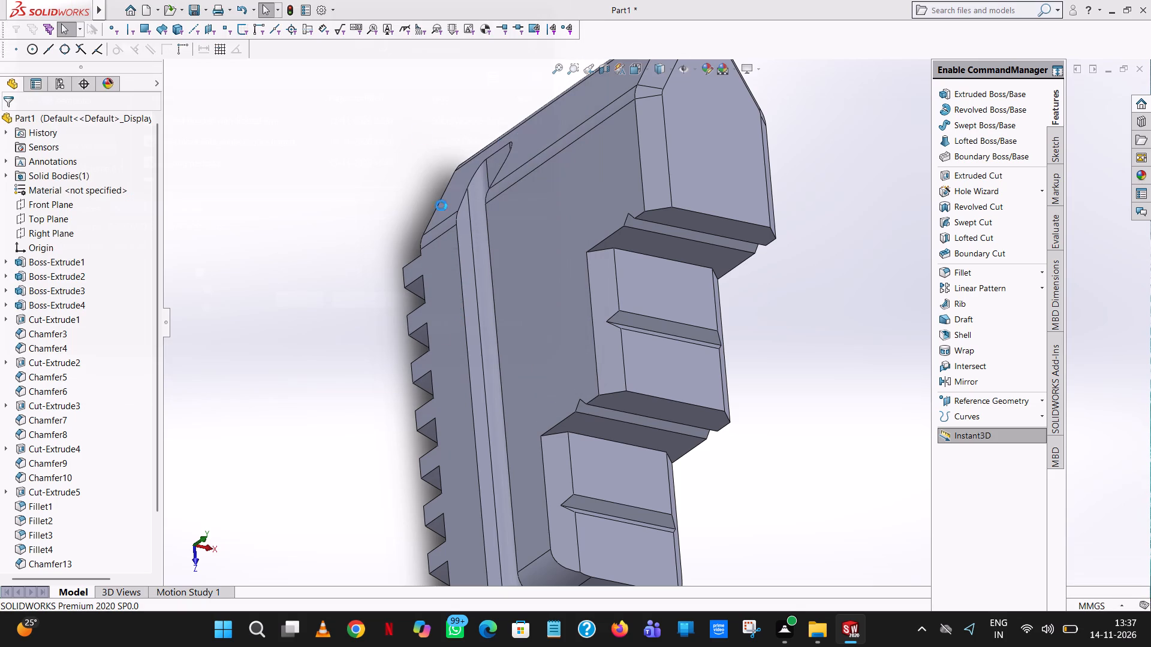